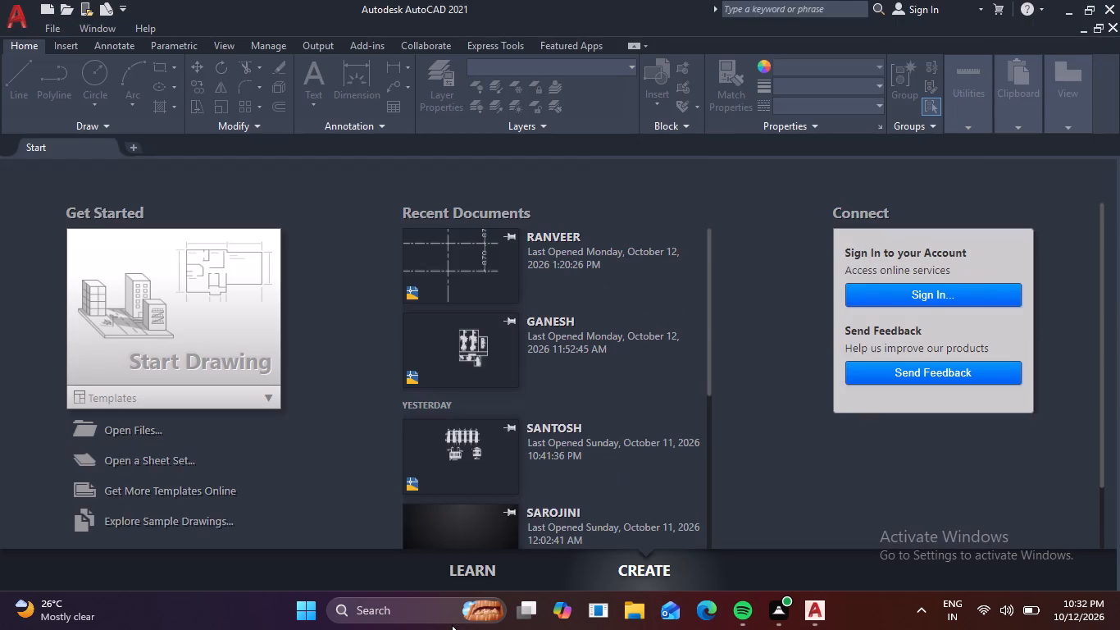
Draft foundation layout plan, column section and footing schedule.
Start a new drawing and turn off the background grid.
left_click(226, 319)
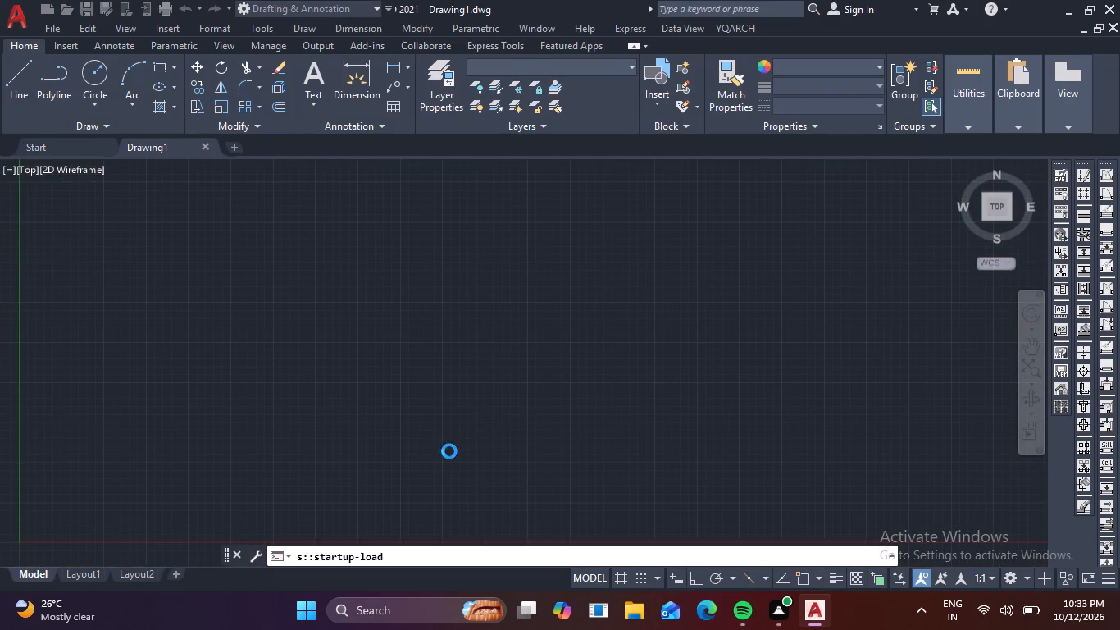
key("Escape")
key("F7")
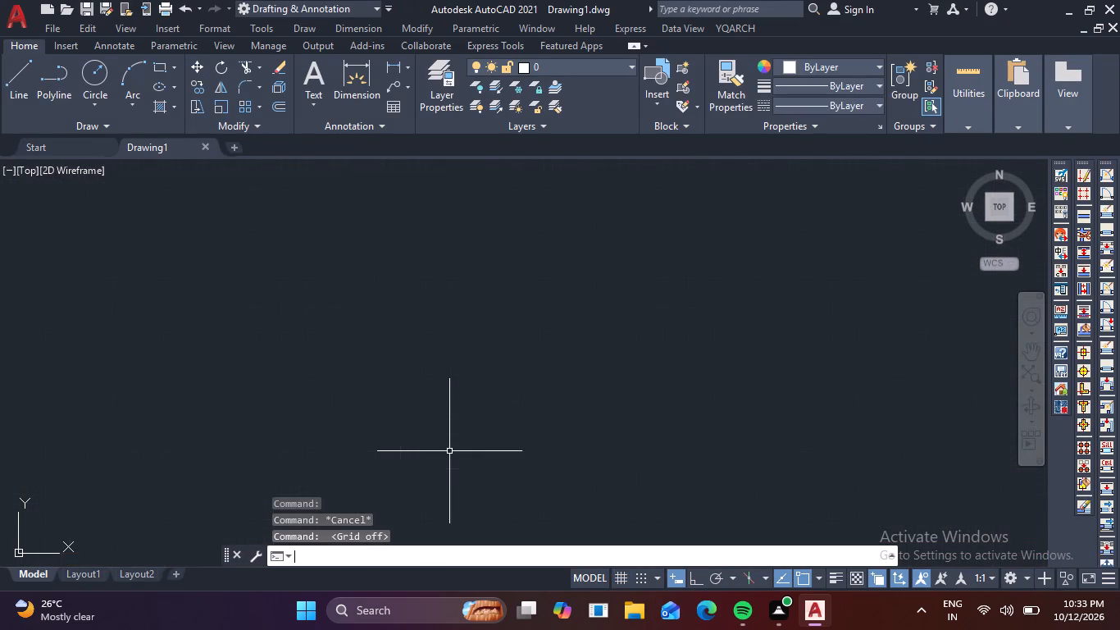
Hide the UCS icon in the drawing area.
left_click(224, 36)
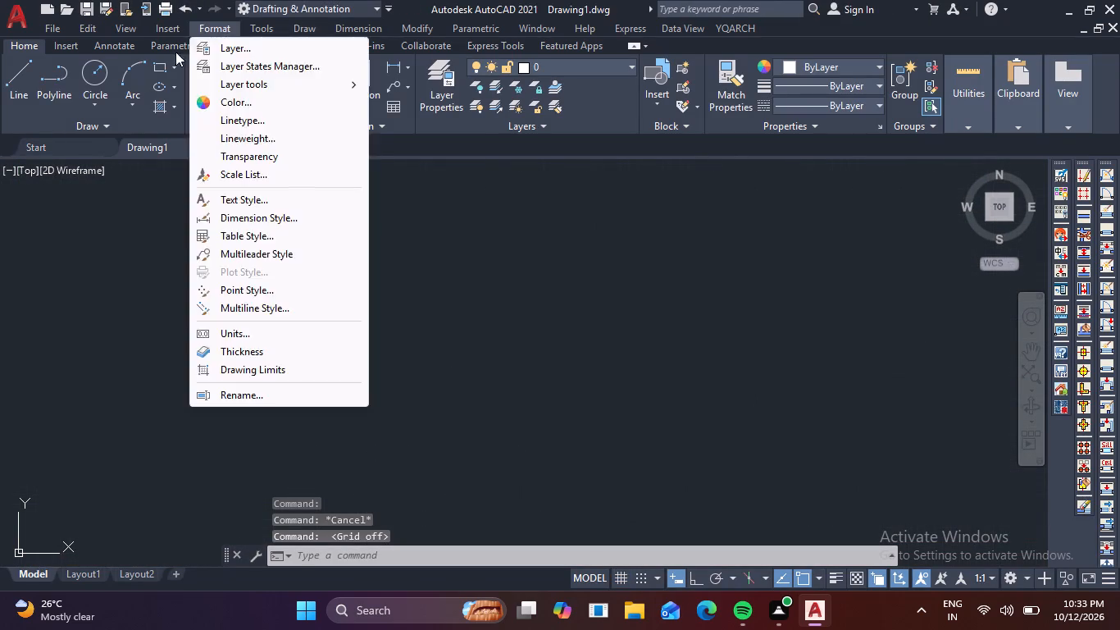
left_click(352, 181)
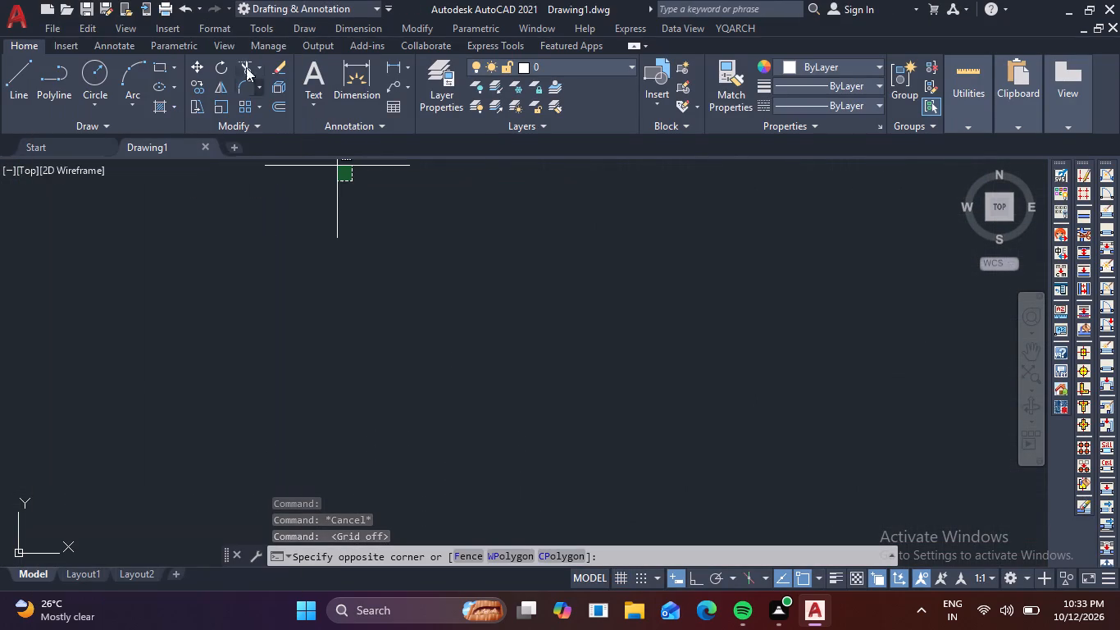
left_click(225, 46)
left_click(9, 78)
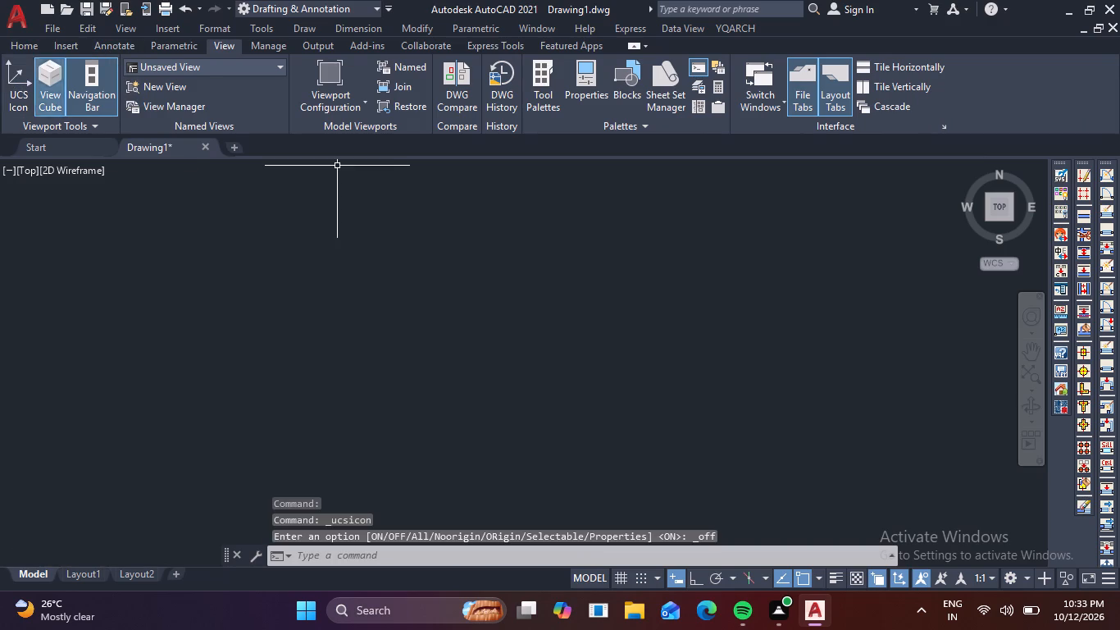
left_click(42, 45)
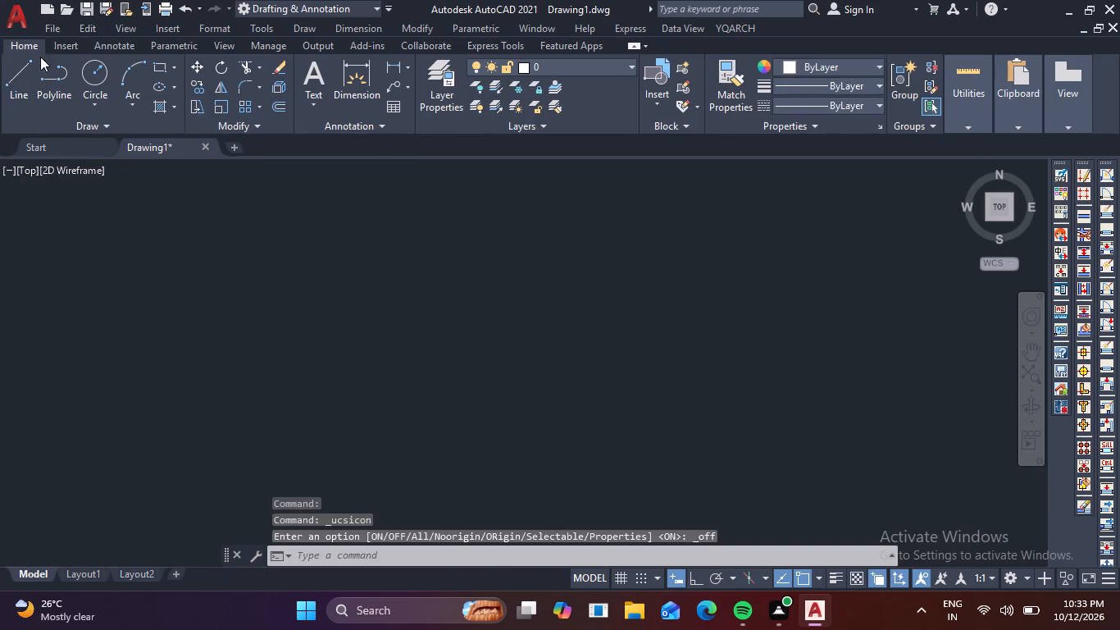
Configure the drawing units with length precision 0 and an insertion scale in millimeters.
key("Escape")
type("UN")
key("space")
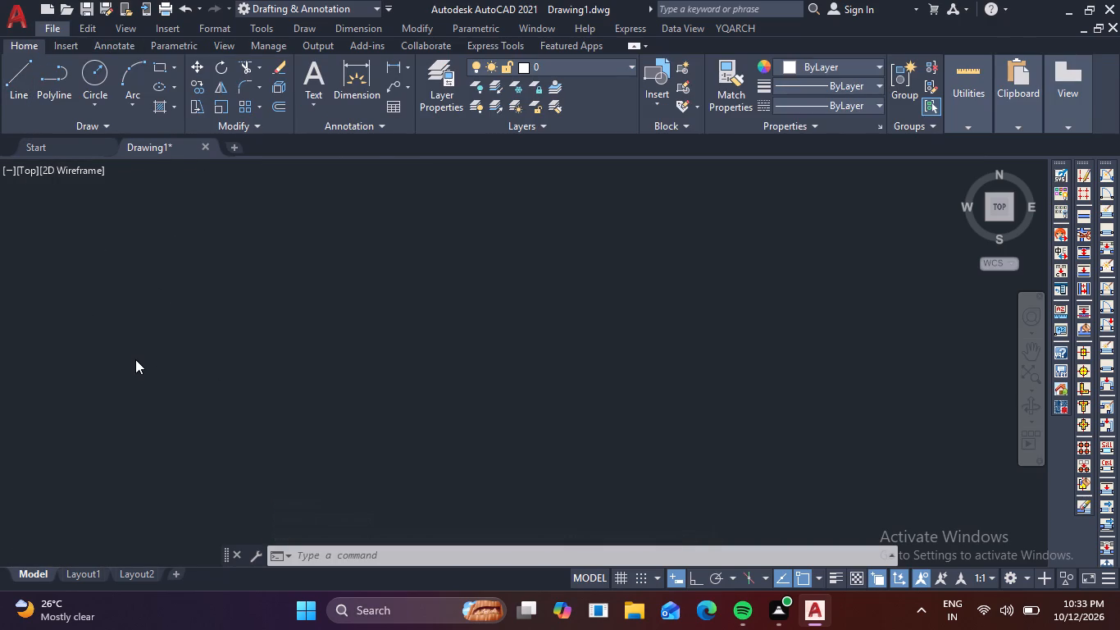
left_click(395, 355)
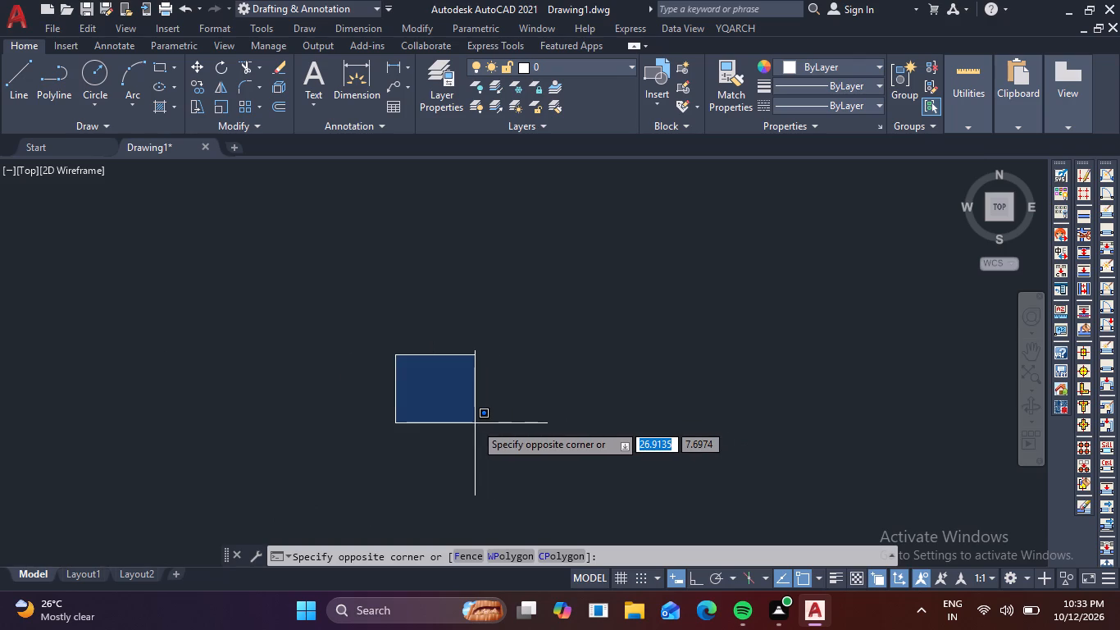
key("Escape")
type("UN")
key("space")
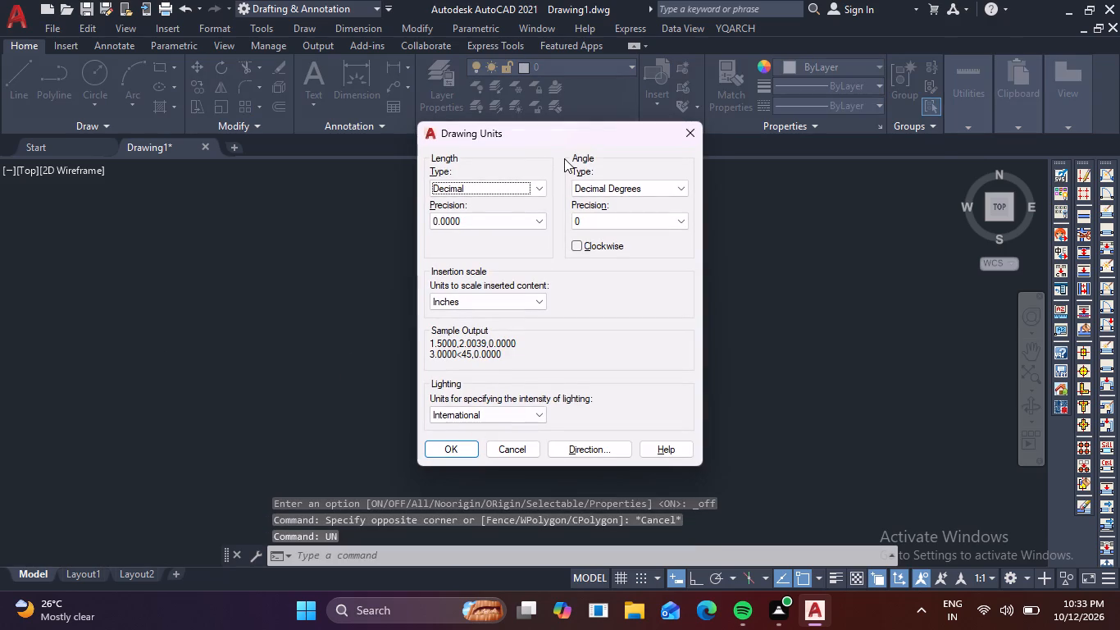
left_click(540, 223)
left_click(535, 234)
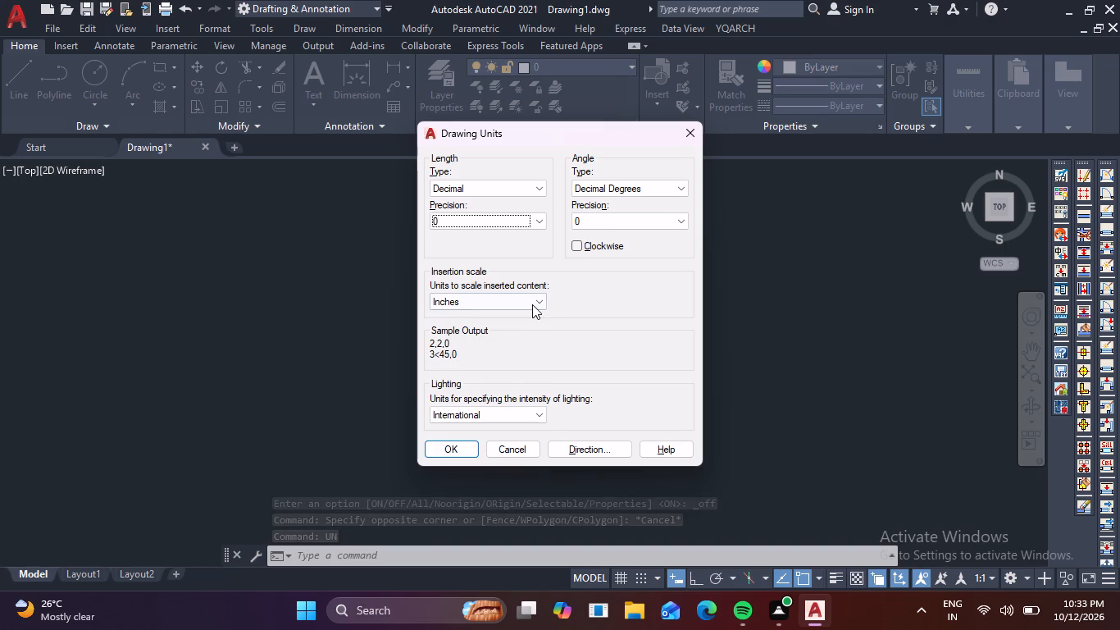
left_click(532, 304)
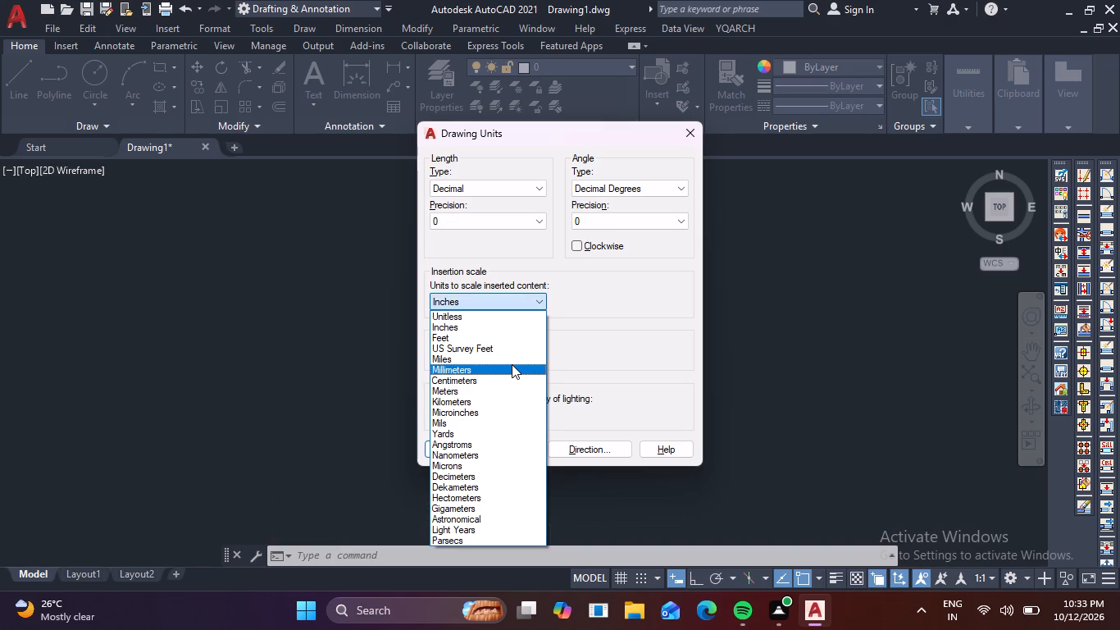
left_click(512, 364)
left_click(471, 442)
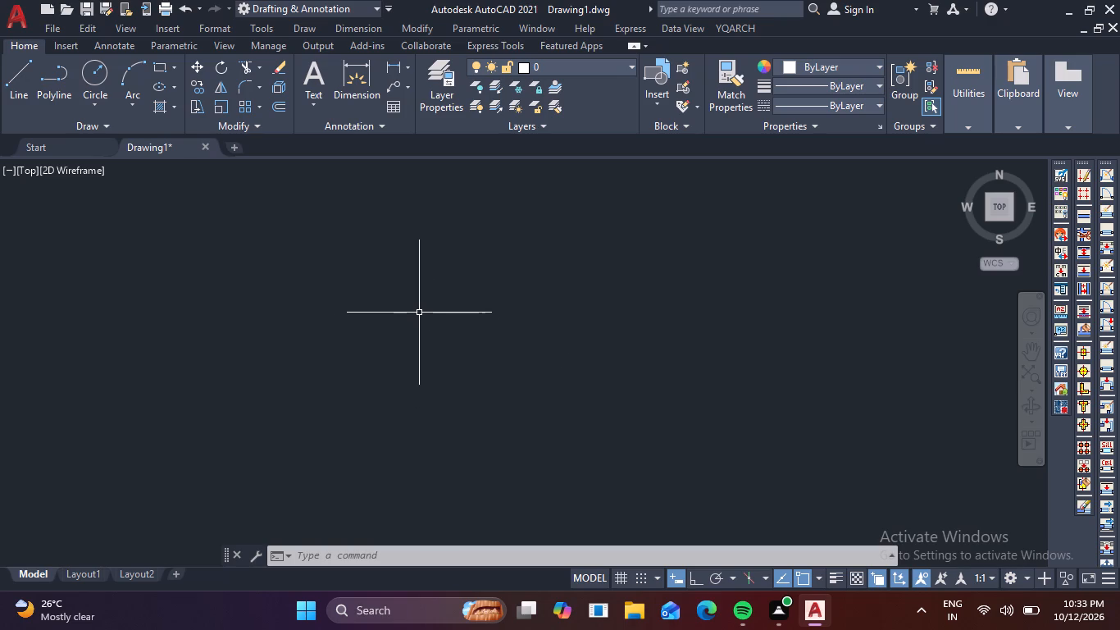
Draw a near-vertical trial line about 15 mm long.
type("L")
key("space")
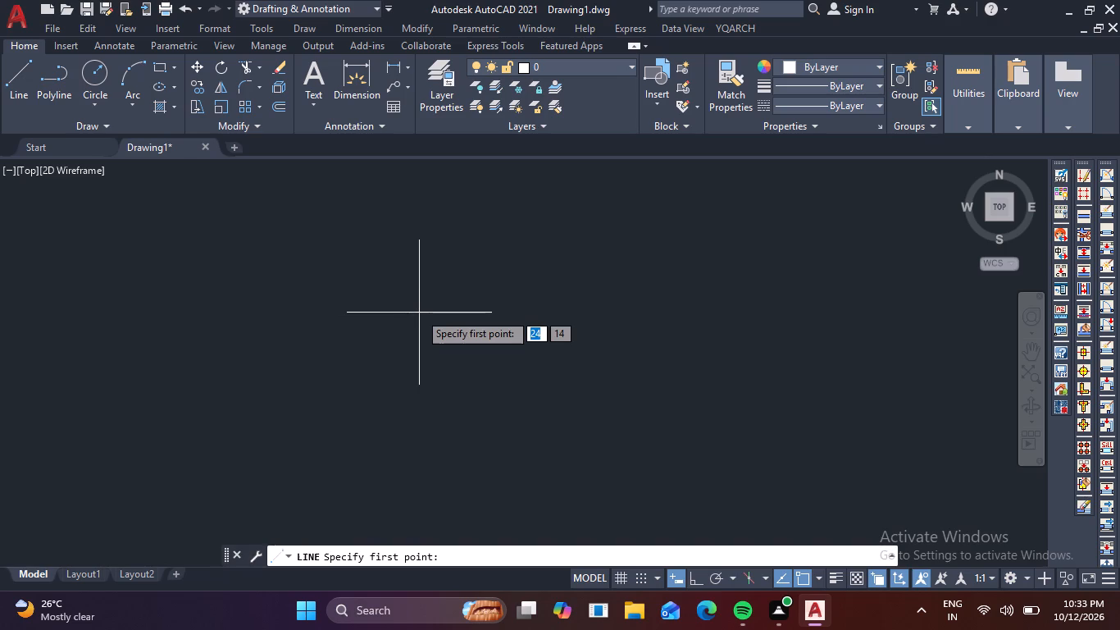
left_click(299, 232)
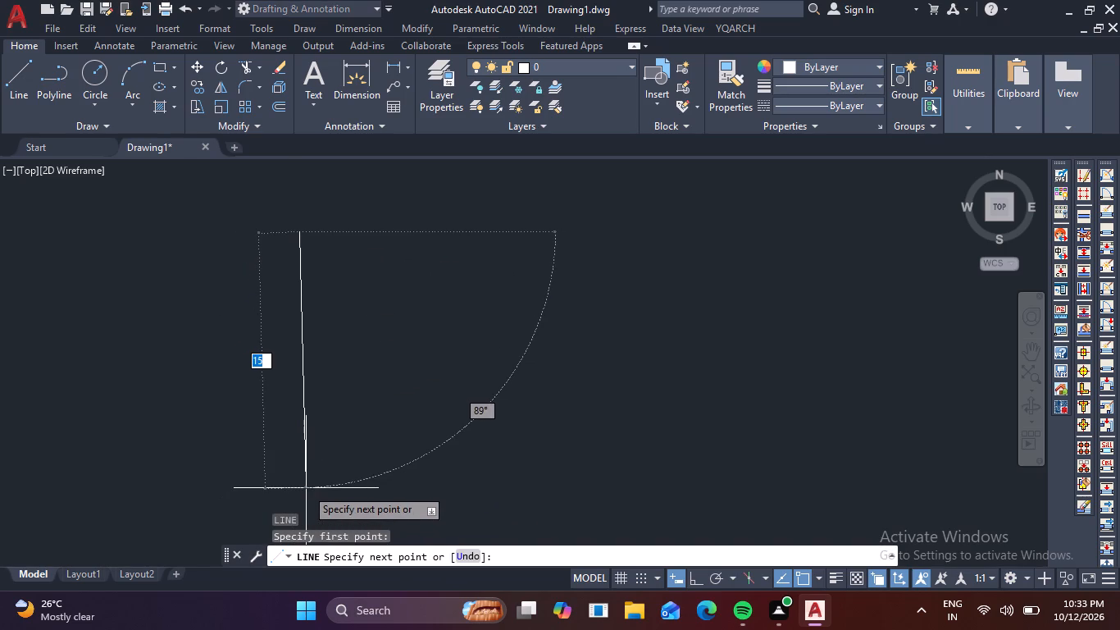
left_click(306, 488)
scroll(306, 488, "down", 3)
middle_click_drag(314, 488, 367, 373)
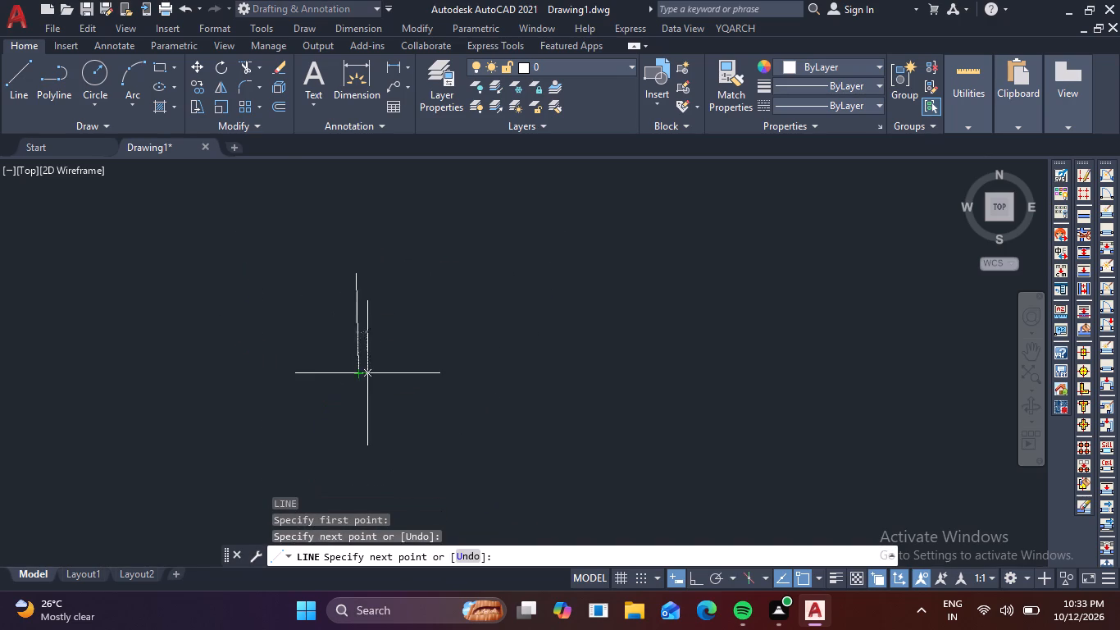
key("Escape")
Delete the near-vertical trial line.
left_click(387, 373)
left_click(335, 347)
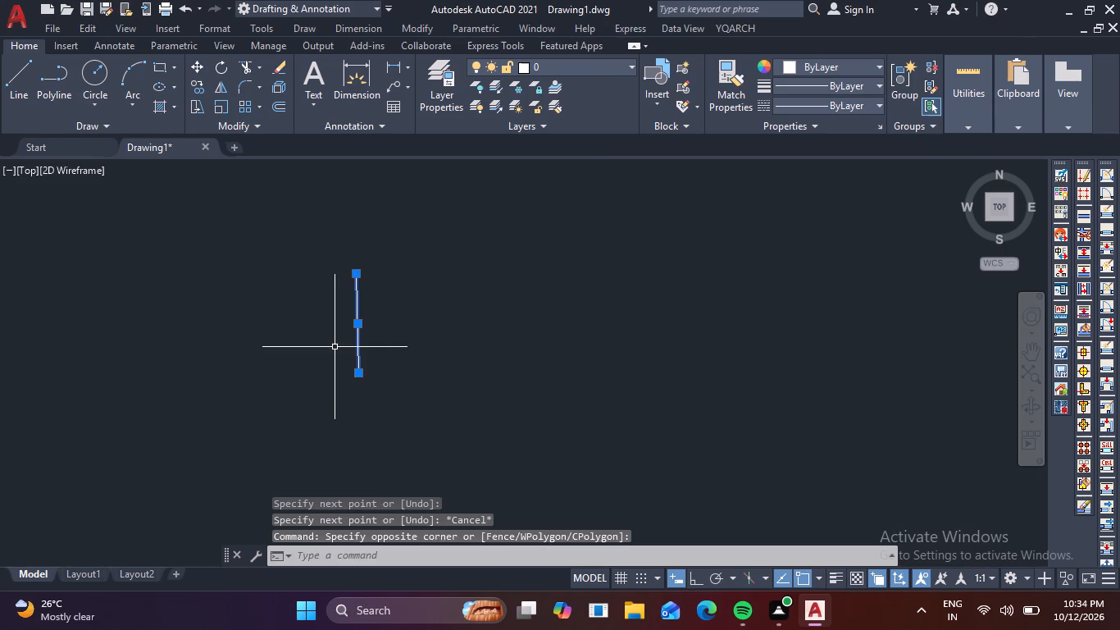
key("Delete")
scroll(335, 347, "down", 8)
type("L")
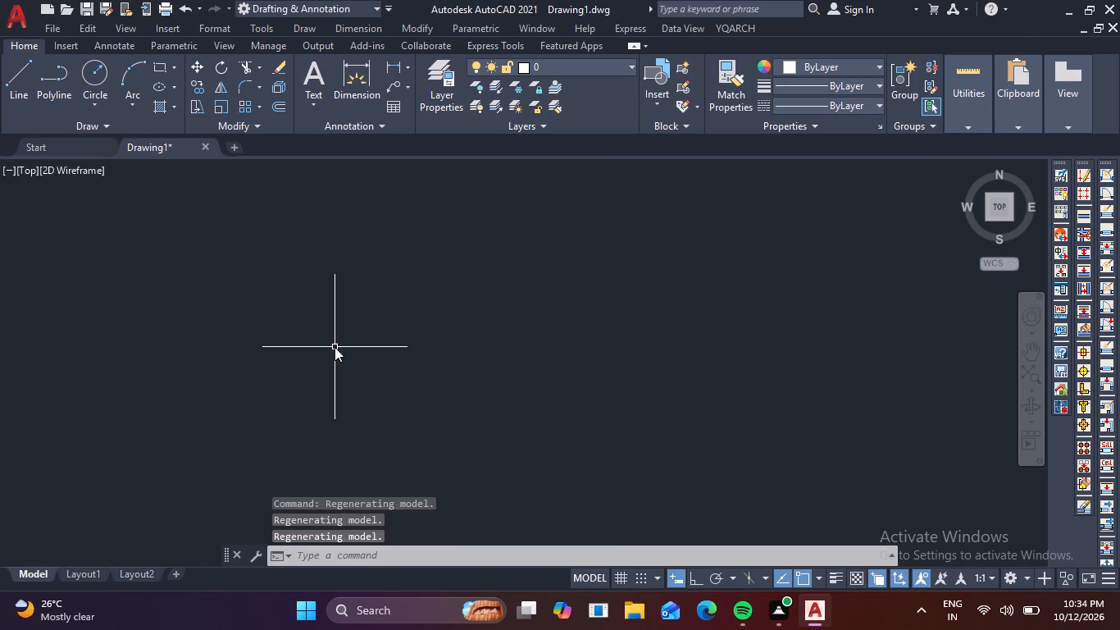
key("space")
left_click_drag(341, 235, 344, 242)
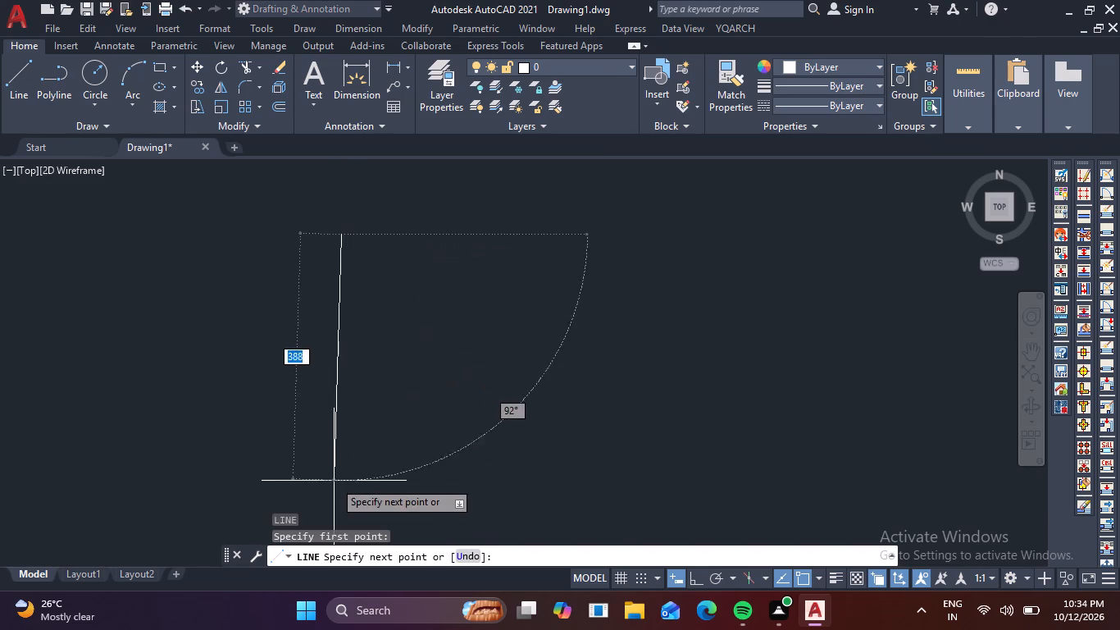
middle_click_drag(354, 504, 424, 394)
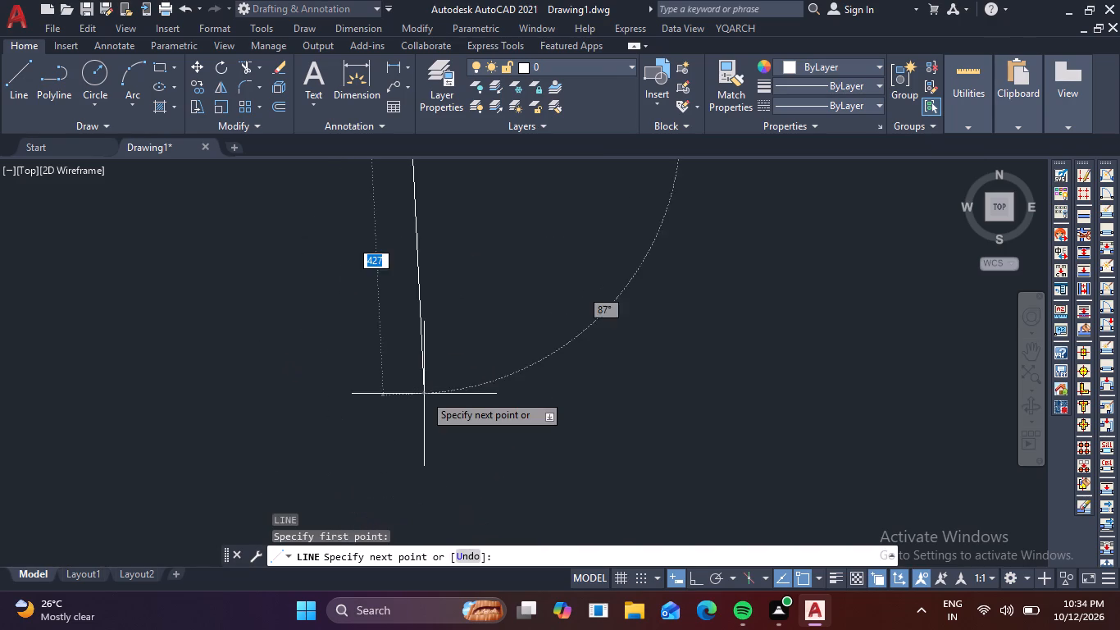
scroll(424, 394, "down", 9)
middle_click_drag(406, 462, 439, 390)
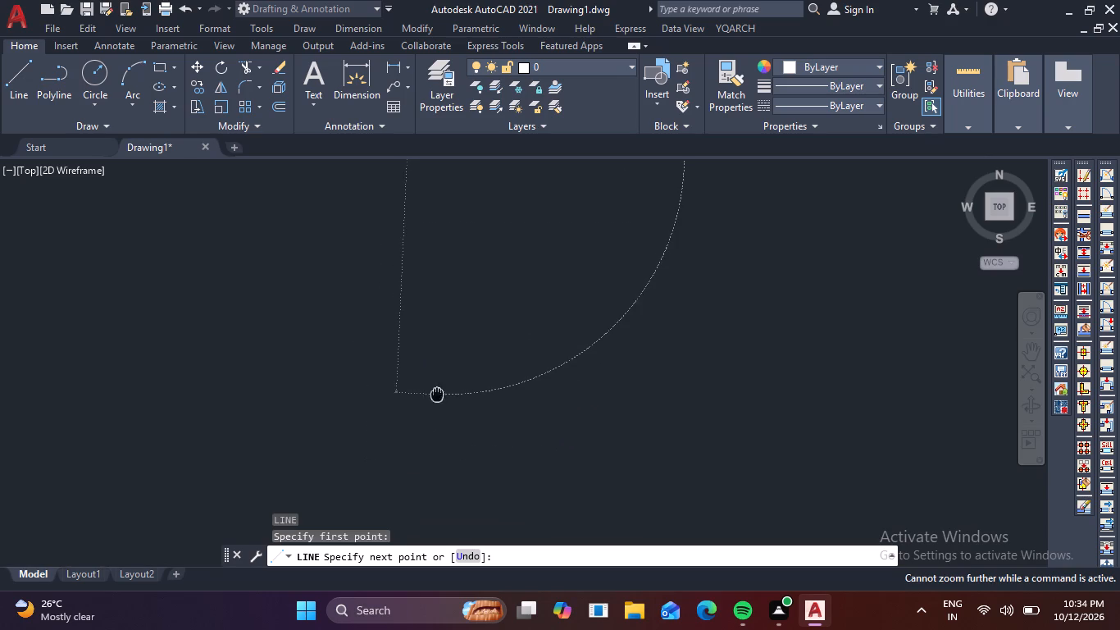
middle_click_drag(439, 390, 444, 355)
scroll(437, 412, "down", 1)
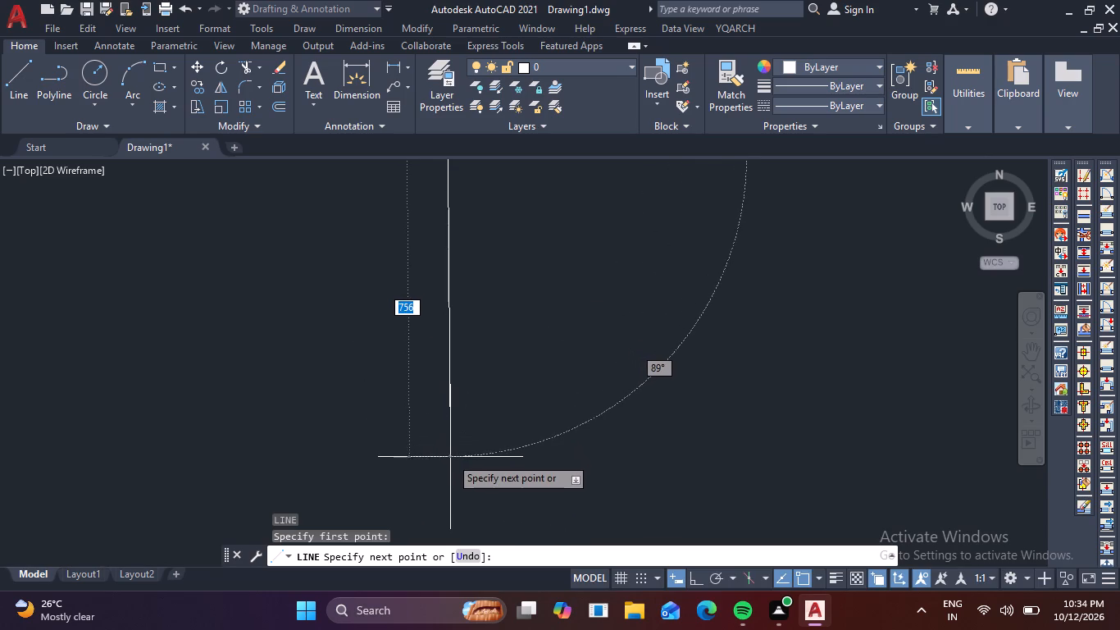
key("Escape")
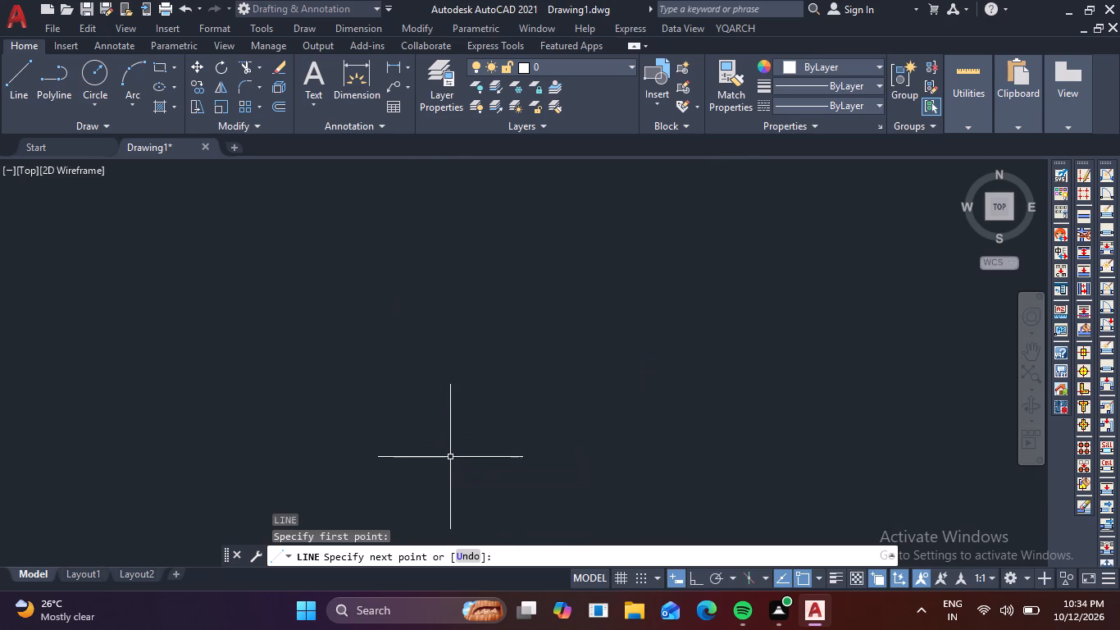
Draw a vertical line 50000 mm long downward with Ortho mode on.
scroll(472, 443, "down", 4)
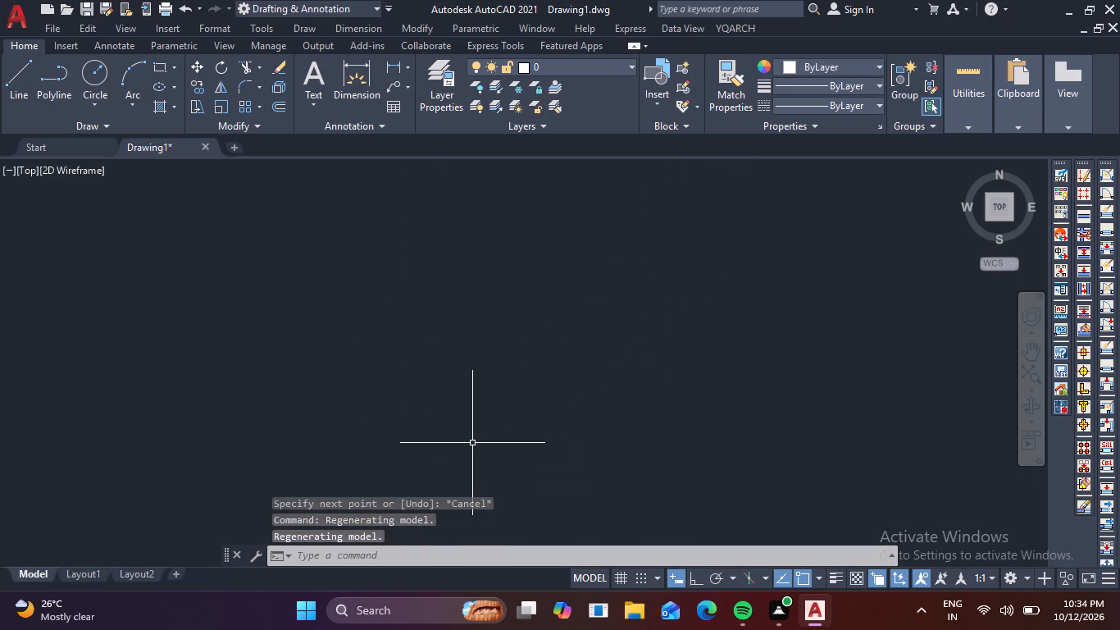
scroll(472, 443, "down", 9)
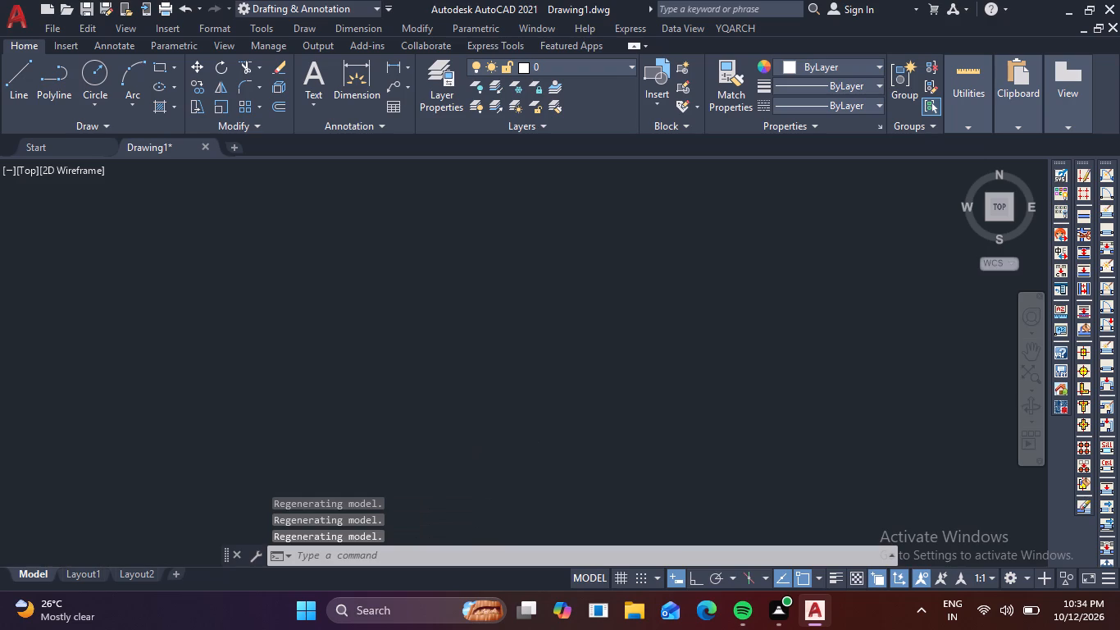
type("L")
key("space")
left_click(381, 190)
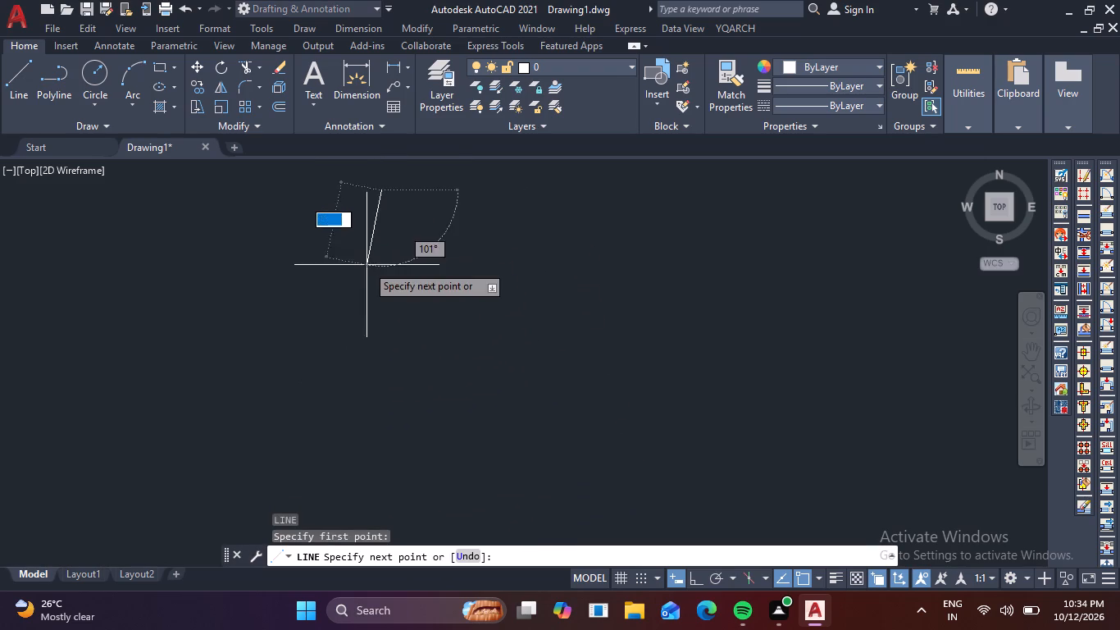
key("F8")
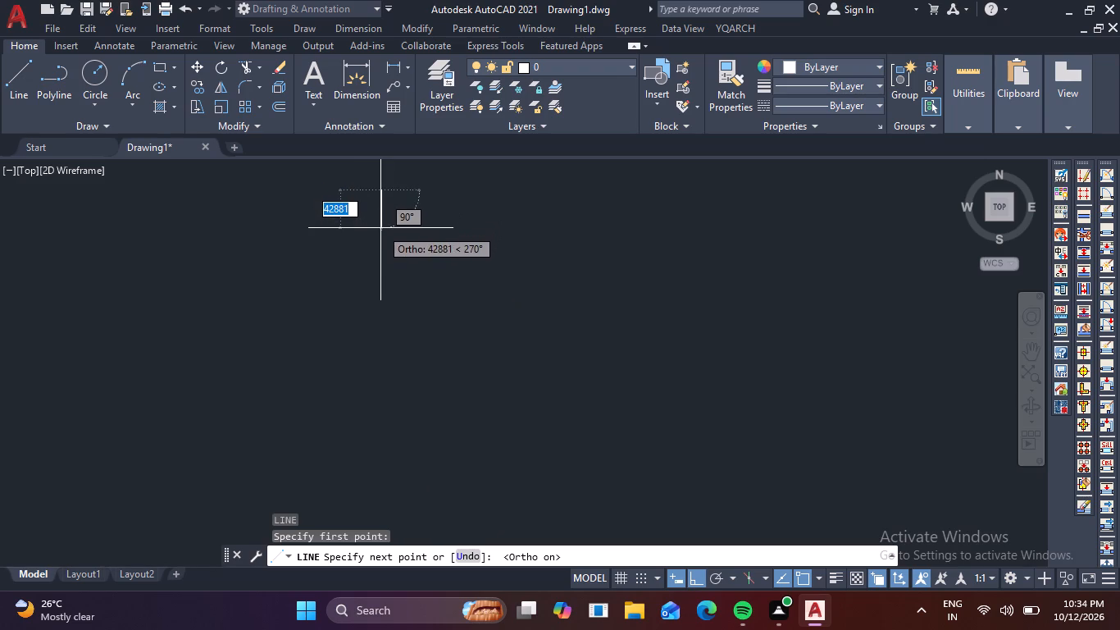
scroll(380, 228, "up", 2)
middle_click_drag(380, 228, 377, 445)
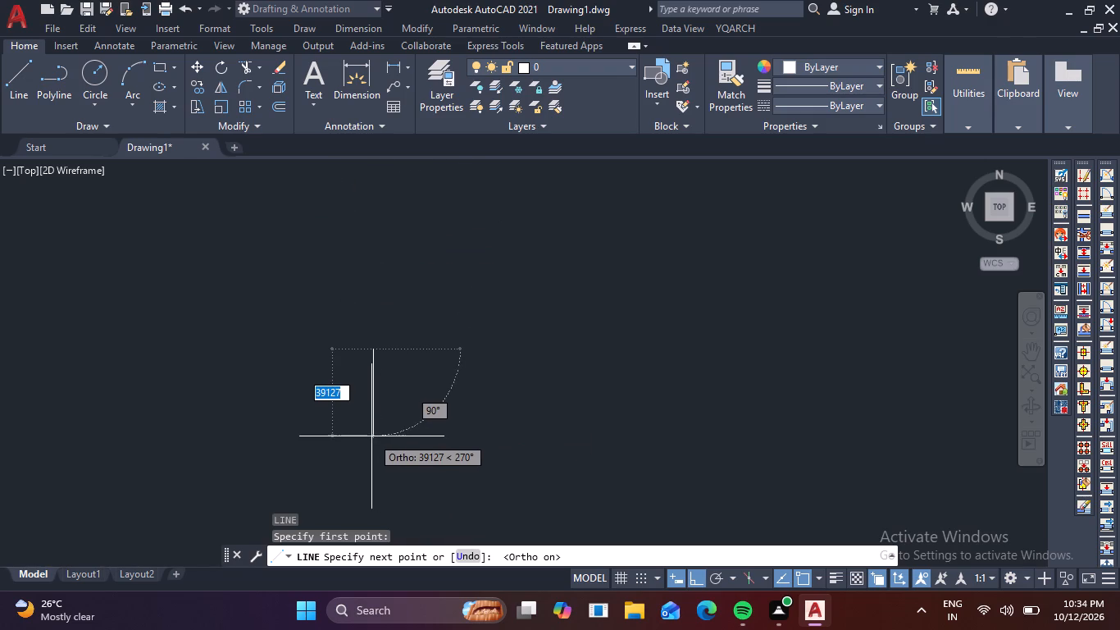
type("50")
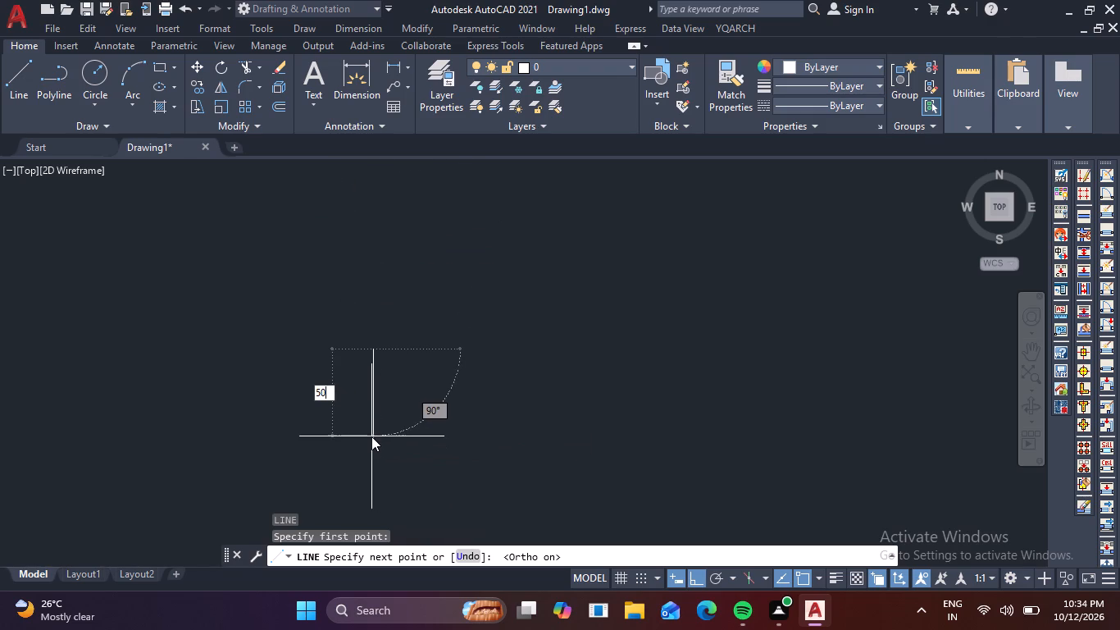
type("000")
key("Return")
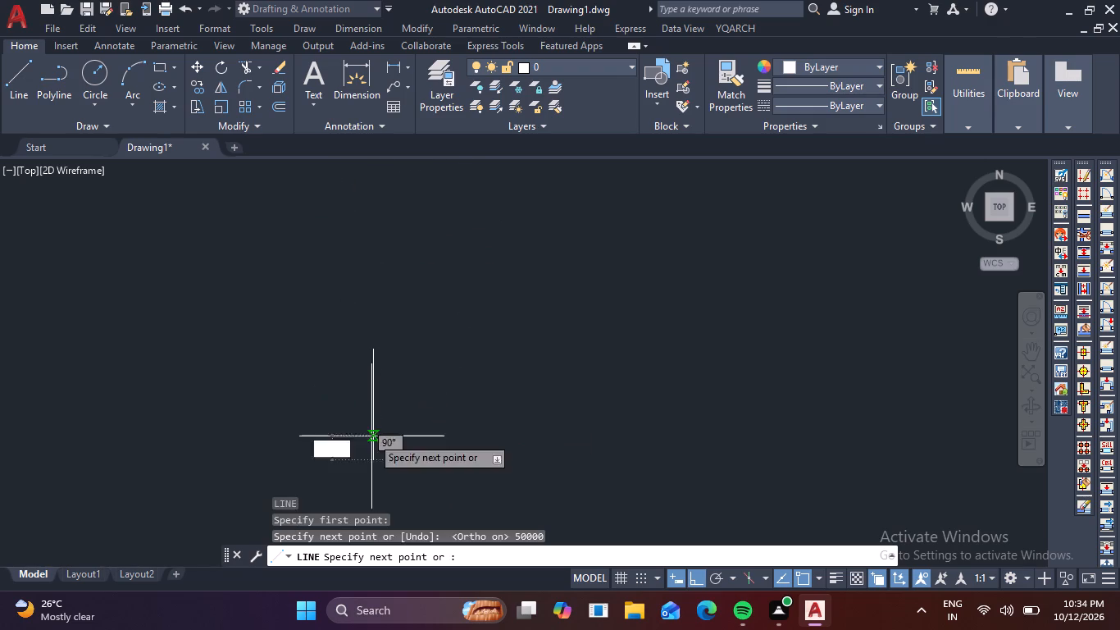
key("Escape")
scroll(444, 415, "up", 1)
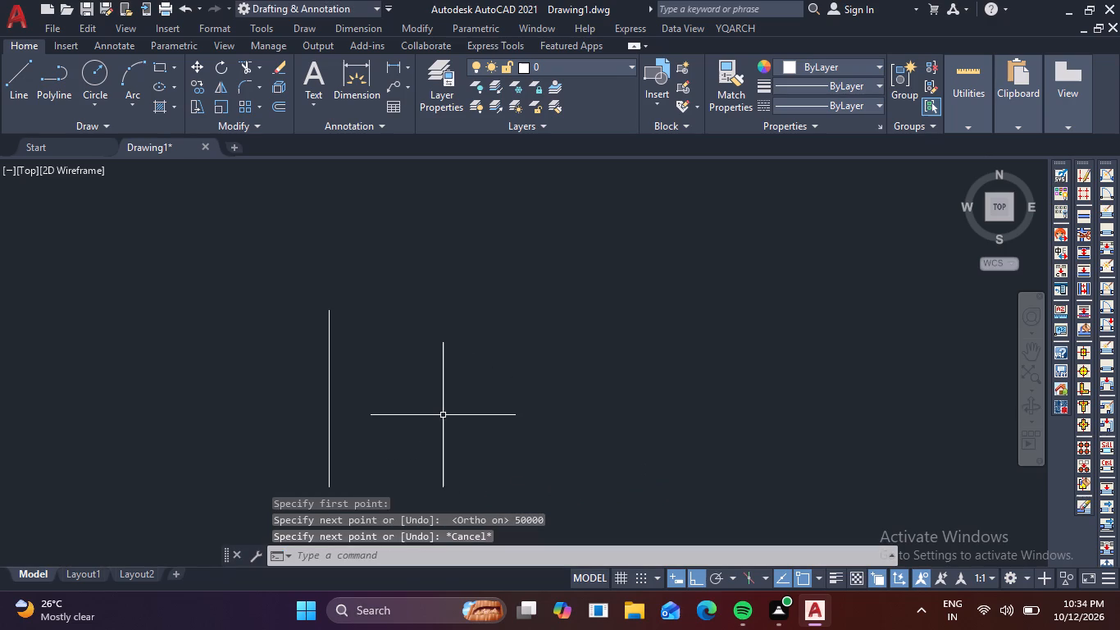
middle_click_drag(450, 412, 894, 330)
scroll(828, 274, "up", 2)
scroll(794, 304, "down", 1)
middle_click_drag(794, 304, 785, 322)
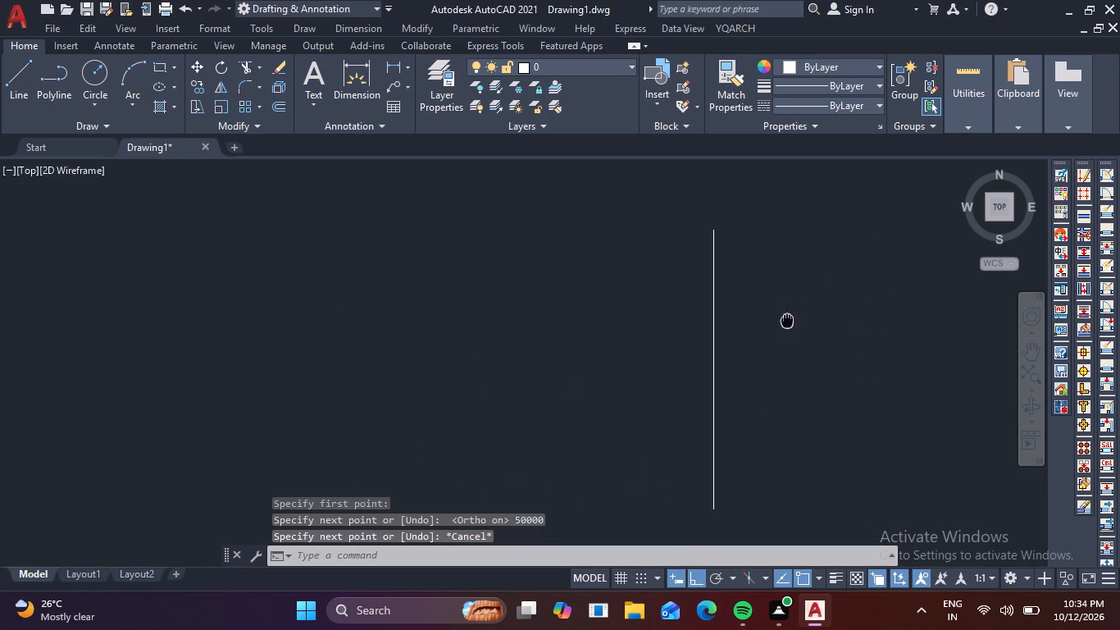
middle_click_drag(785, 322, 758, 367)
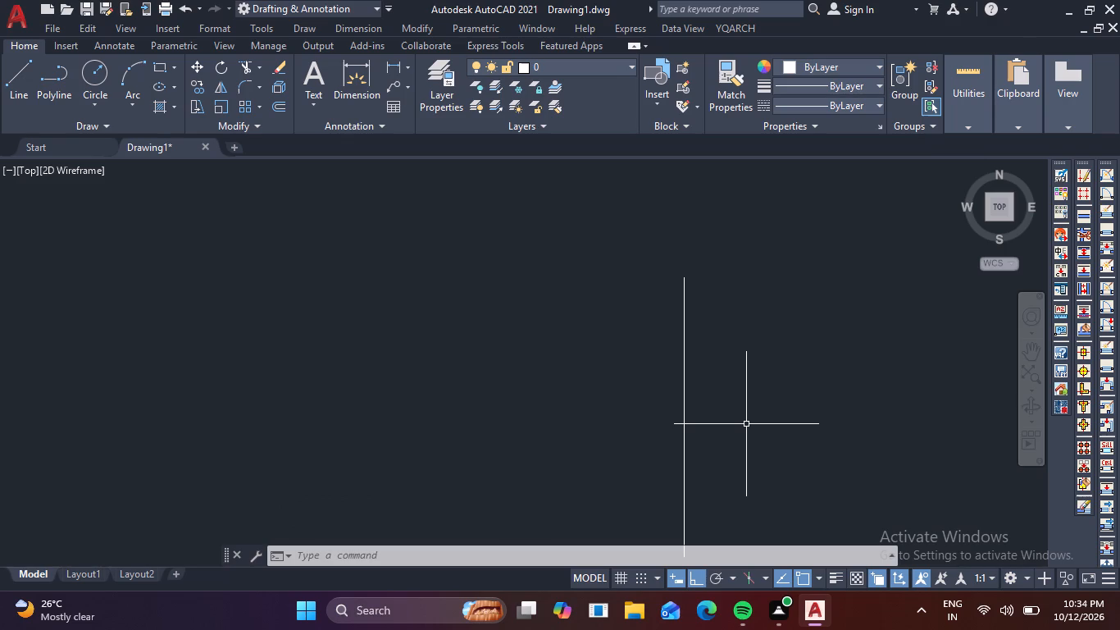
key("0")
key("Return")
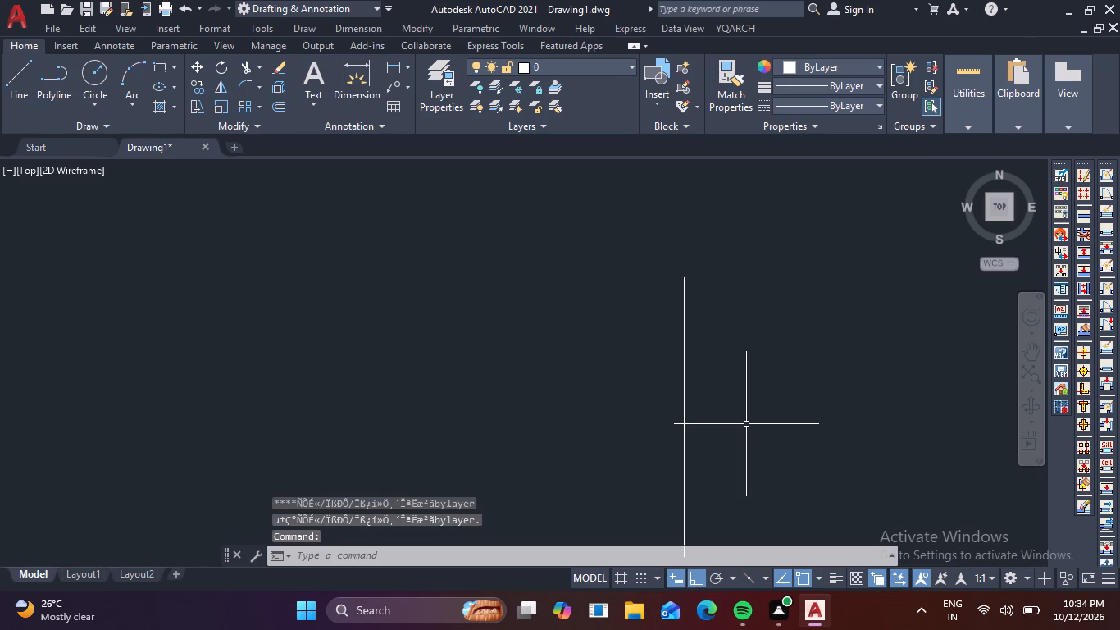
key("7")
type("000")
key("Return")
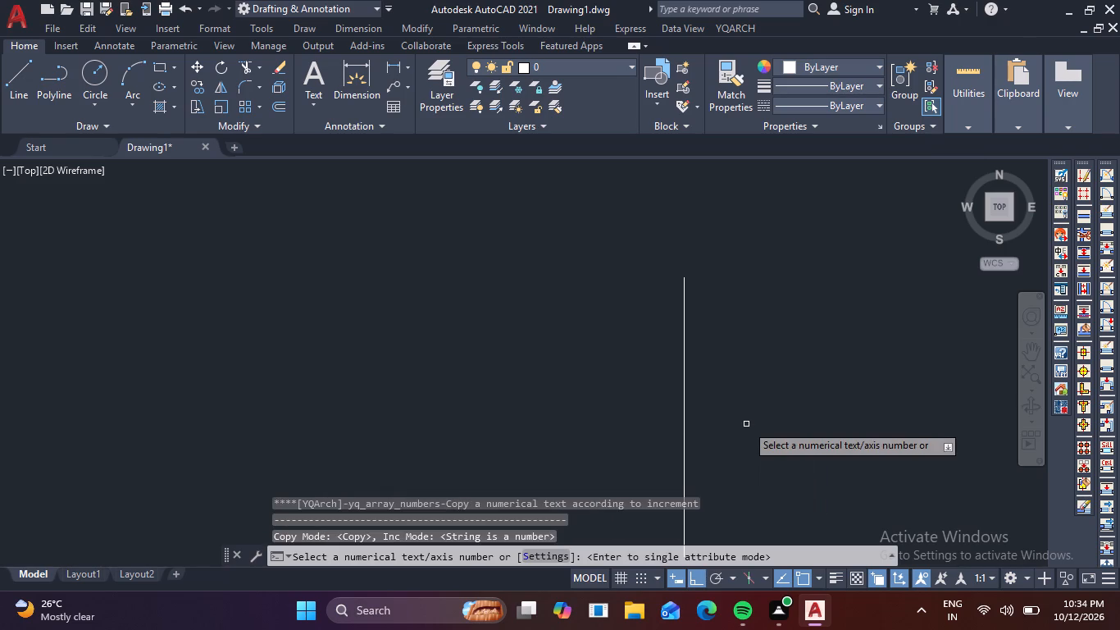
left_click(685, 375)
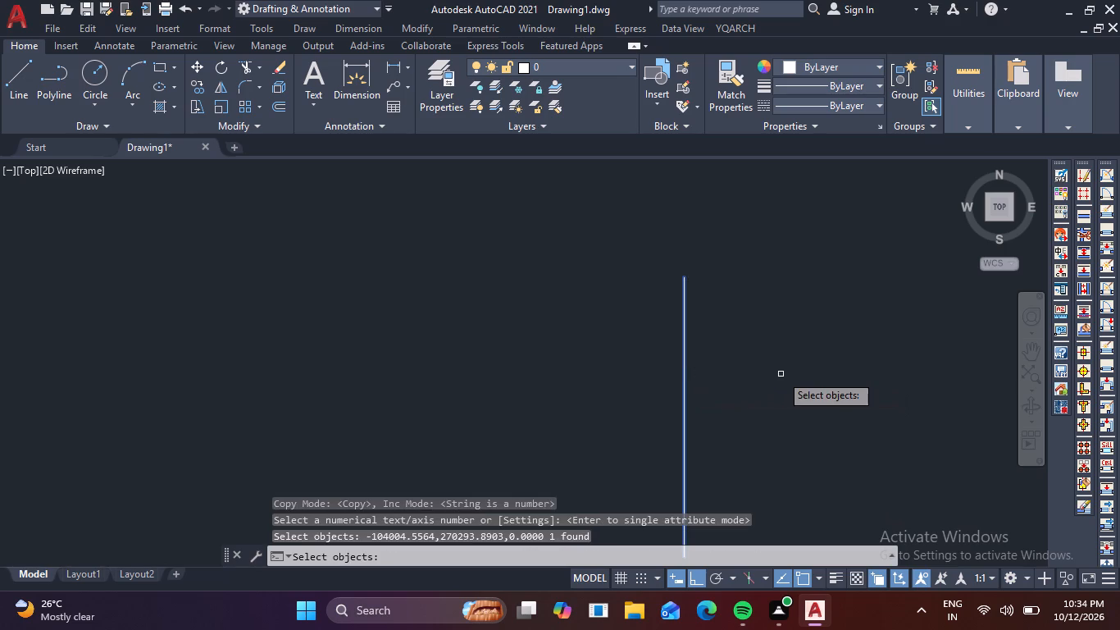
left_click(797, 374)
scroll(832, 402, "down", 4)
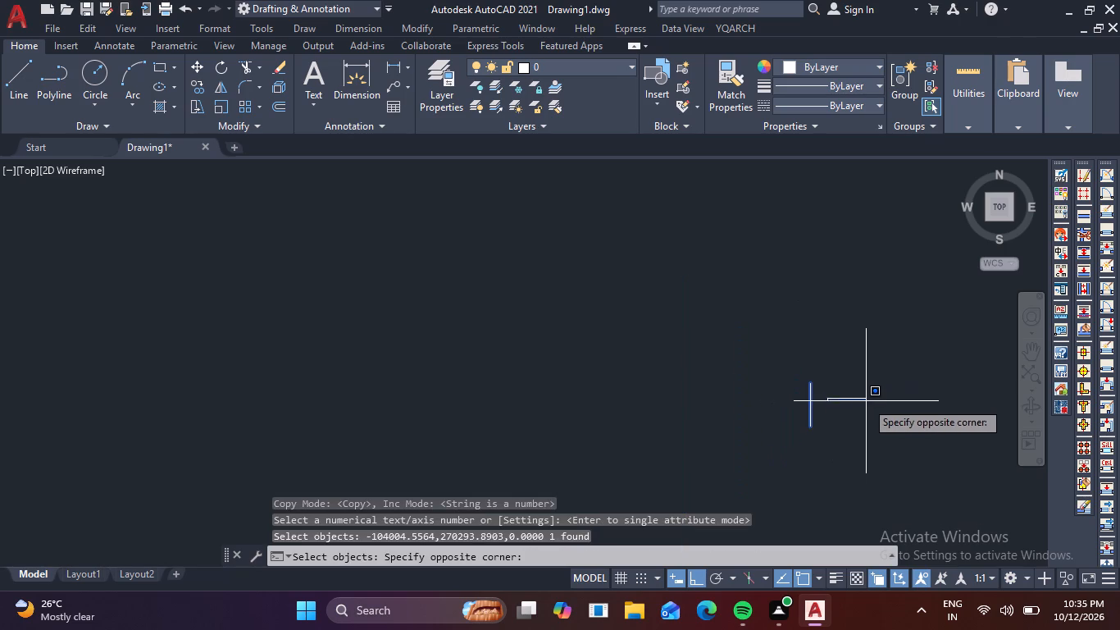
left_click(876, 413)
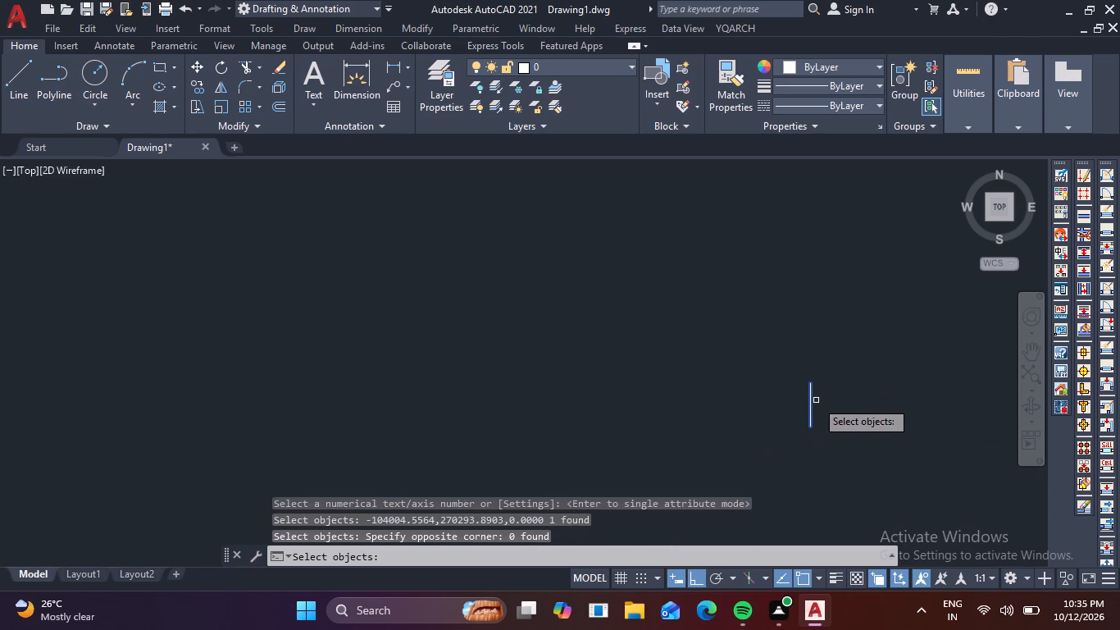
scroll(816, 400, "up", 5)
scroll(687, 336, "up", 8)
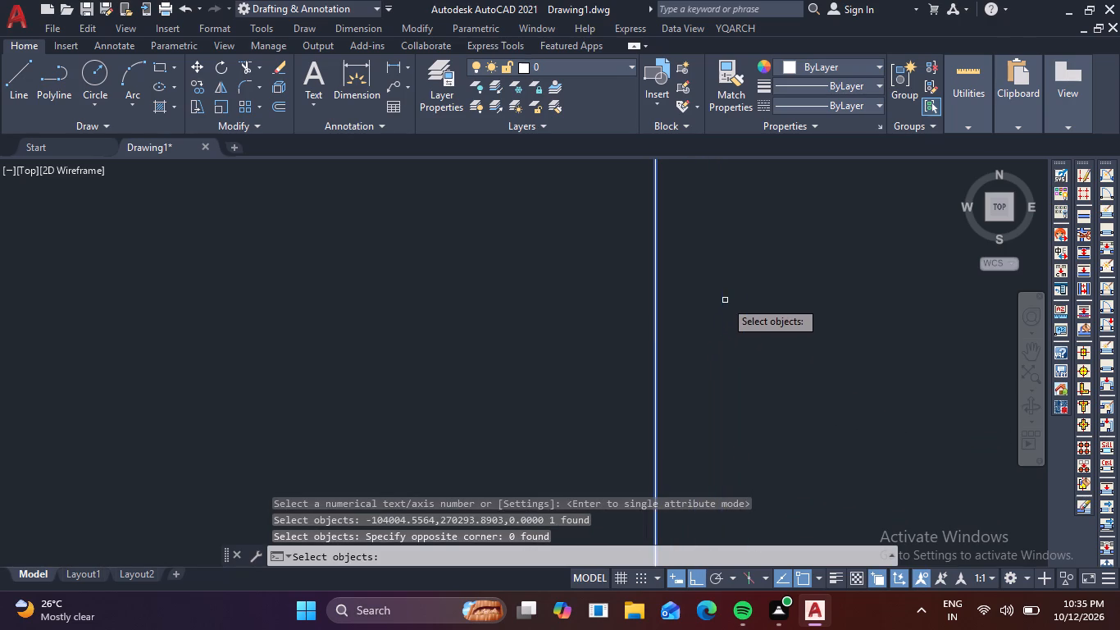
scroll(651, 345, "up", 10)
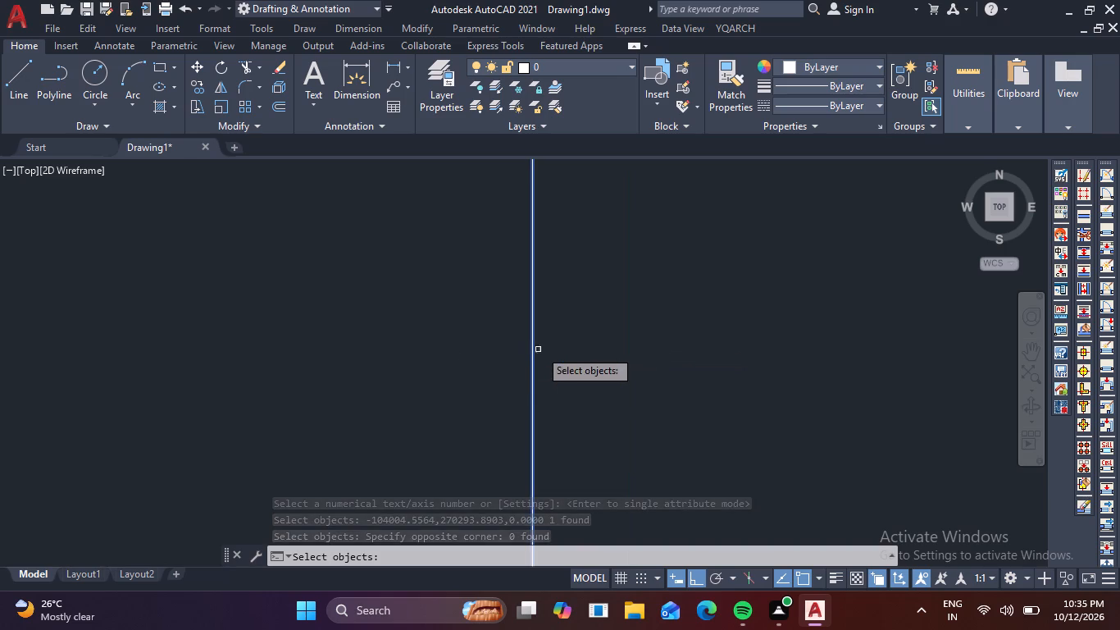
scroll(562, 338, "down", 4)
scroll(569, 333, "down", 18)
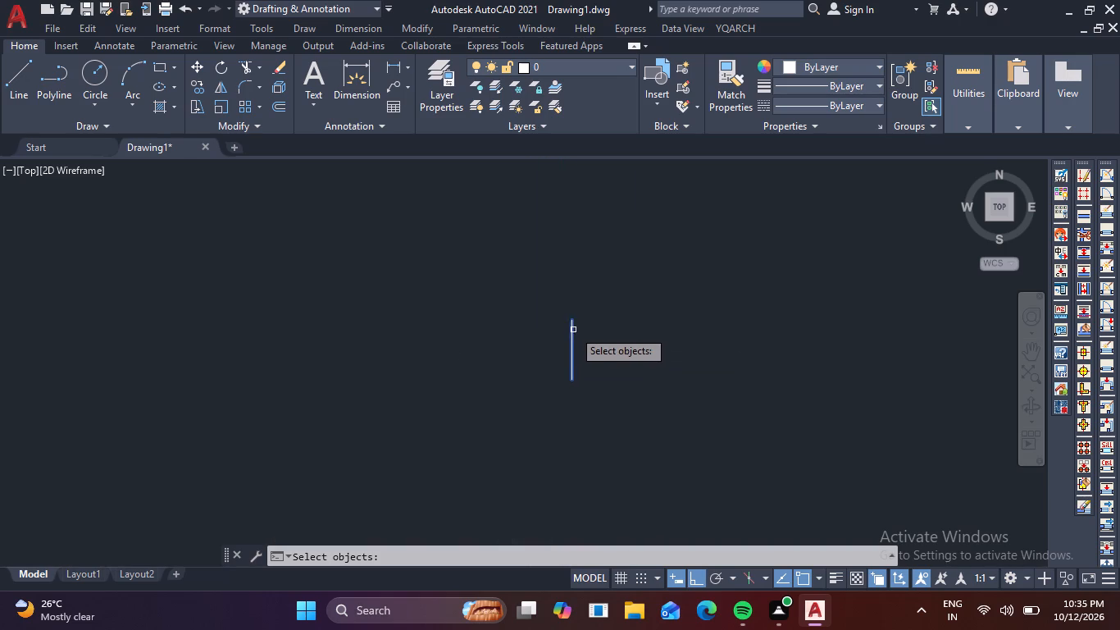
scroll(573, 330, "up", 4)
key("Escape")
Offset the 50000 mm vertical line 70000 mm to its right.
key("o")
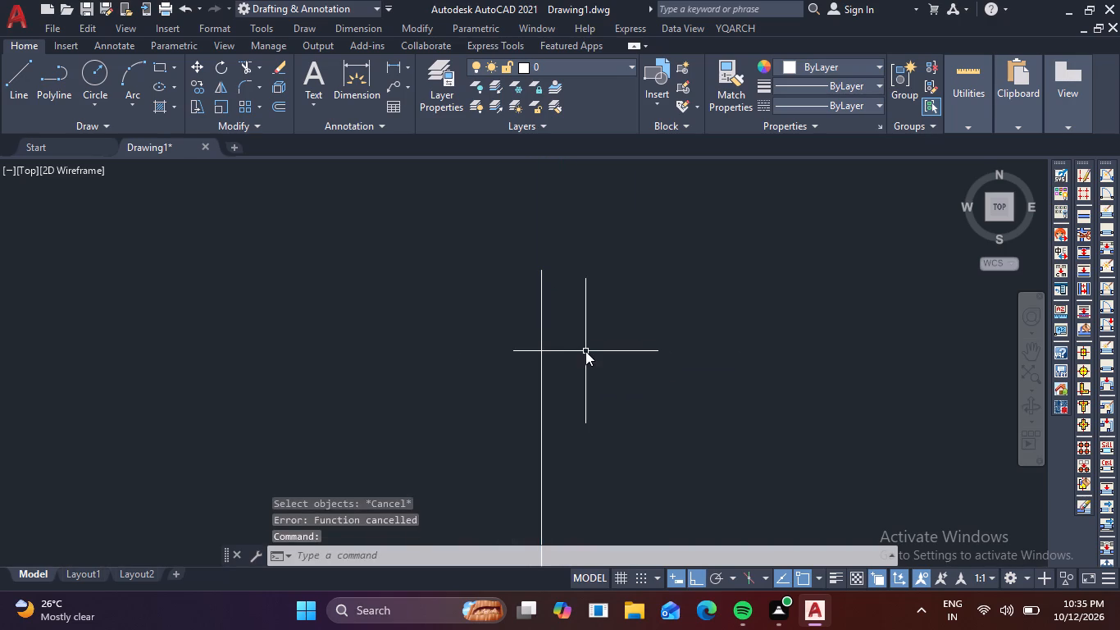
key("Return")
type("70")
type("000")
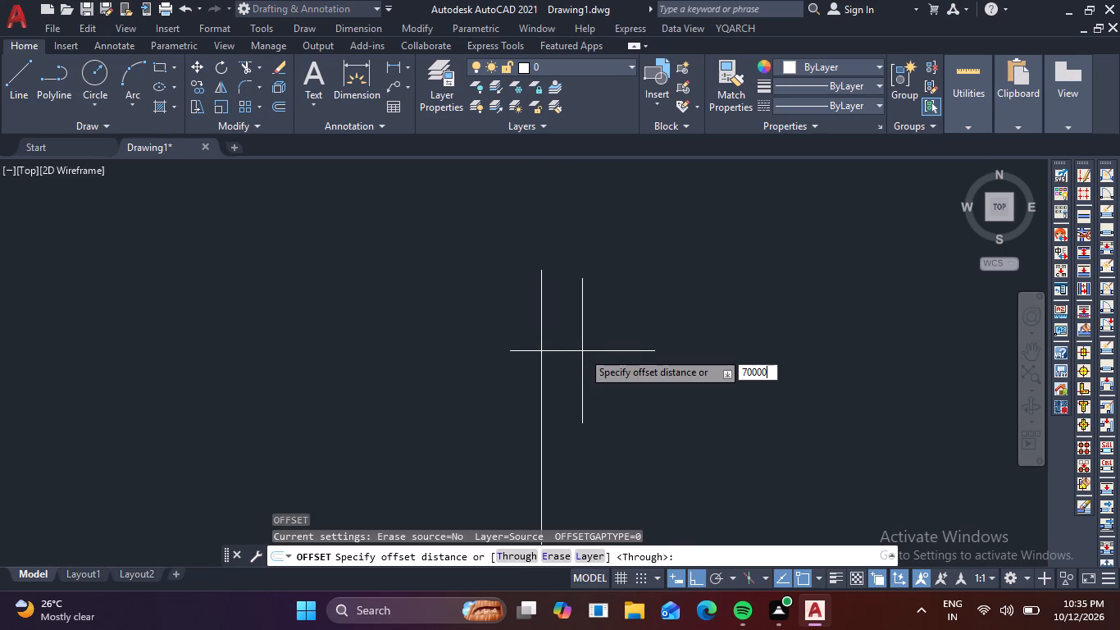
key("Return")
left_click(543, 349)
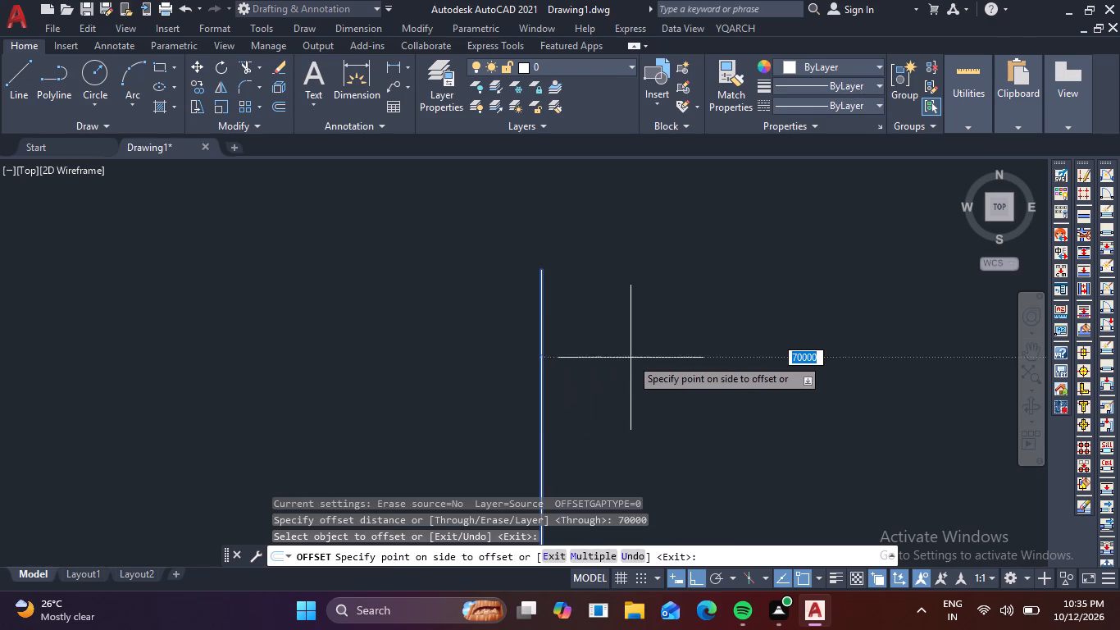
left_click(631, 358)
scroll(632, 358, "down", 4)
scroll(685, 358, "up", 3)
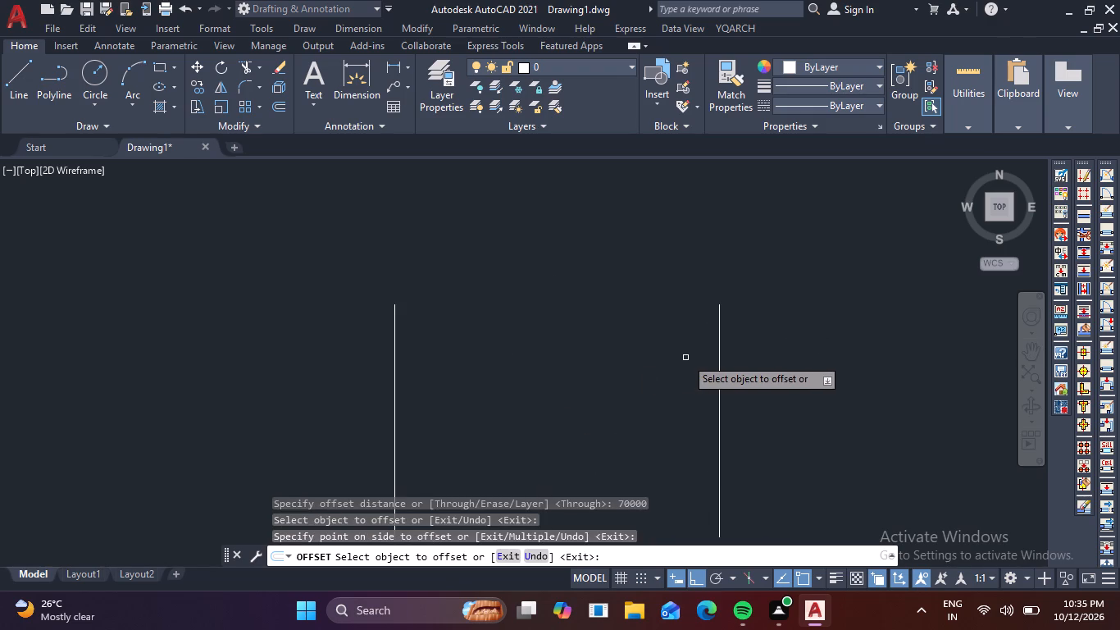
Offset the new vertical line another 70000 mm to its right, making a third parallel line.
middle_click_drag(685, 358, 705, 276)
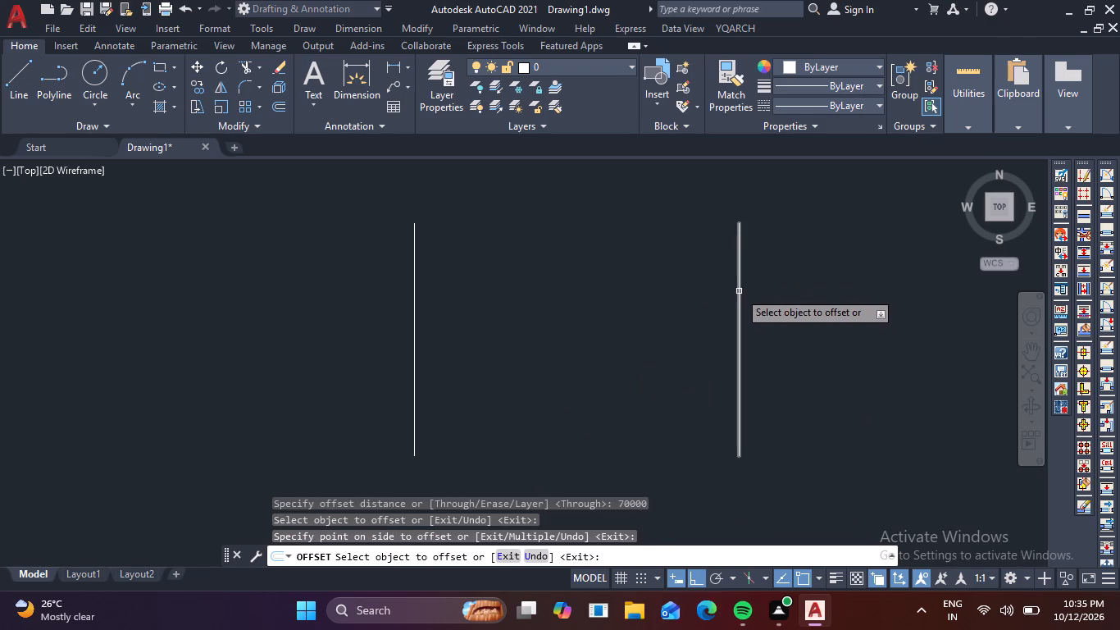
left_click(739, 291)
left_click(779, 302)
scroll(779, 302, "down", 2)
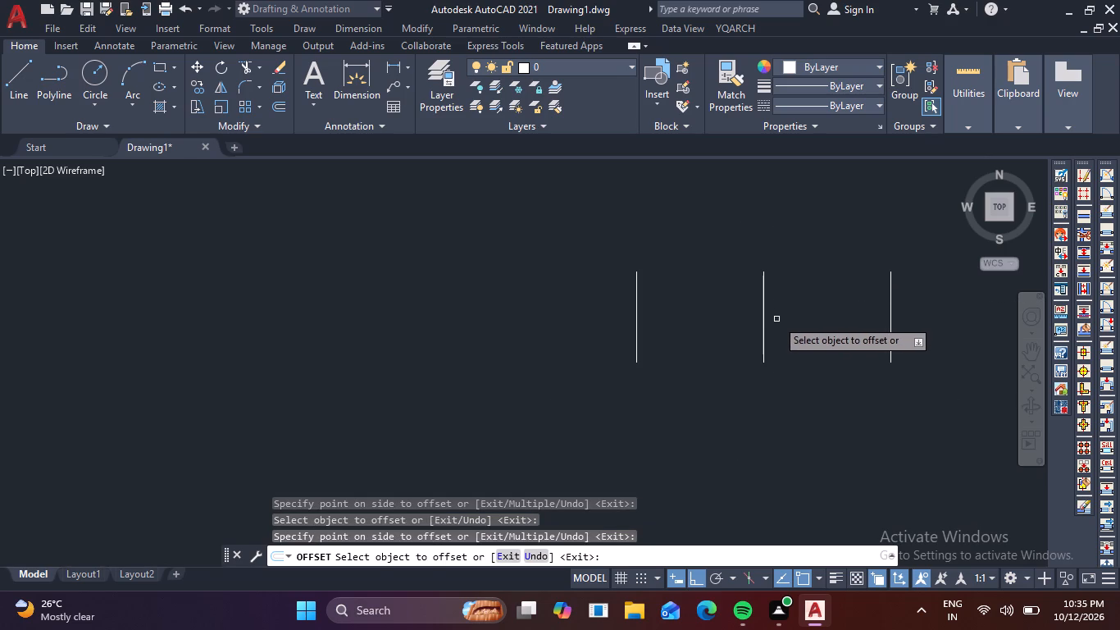
middle_click_drag(780, 319, 660, 304)
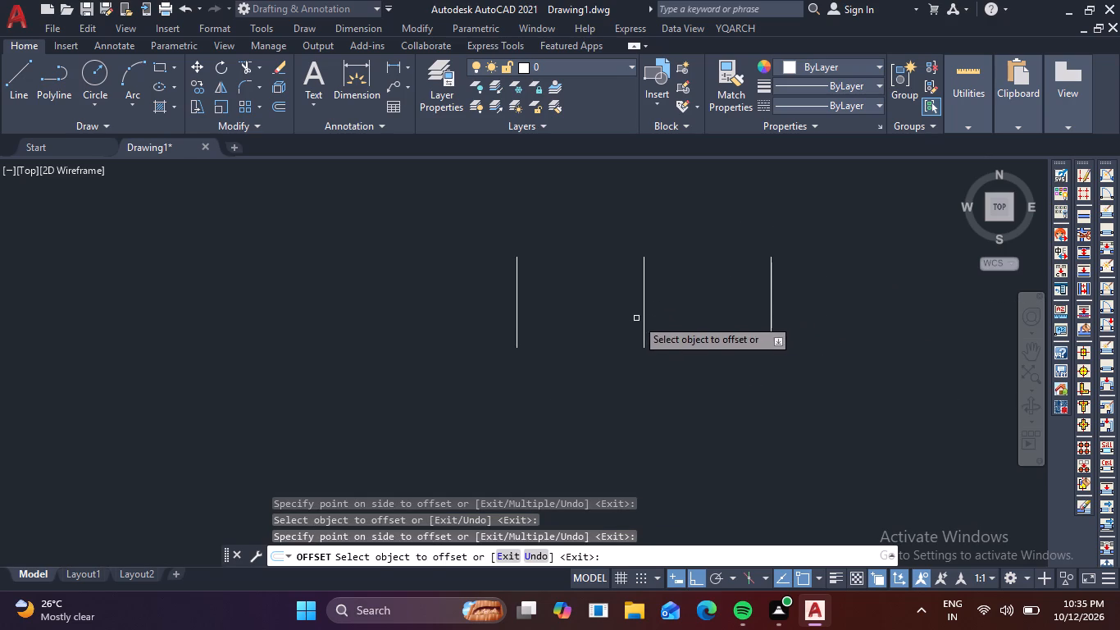
middle_click_drag(631, 311, 465, 308)
key("Escape")
key("Escape")
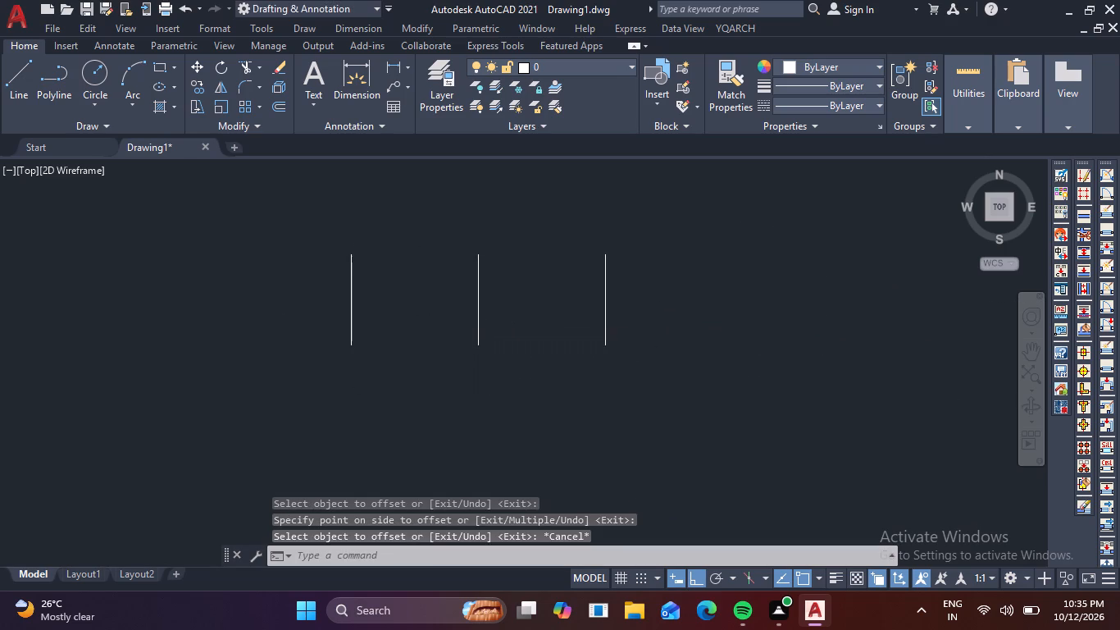
Draw a horizontal line from the first vertical line to the third, slightly below their upper ends.
scroll(354, 316, "down", 2)
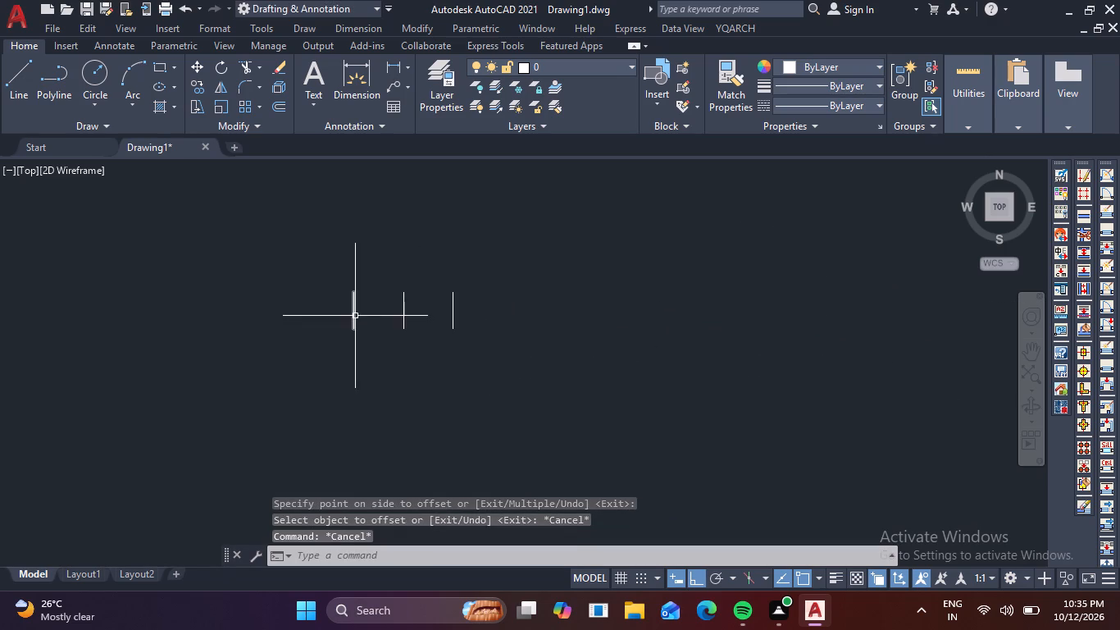
middle_click_drag(356, 316, 392, 330)
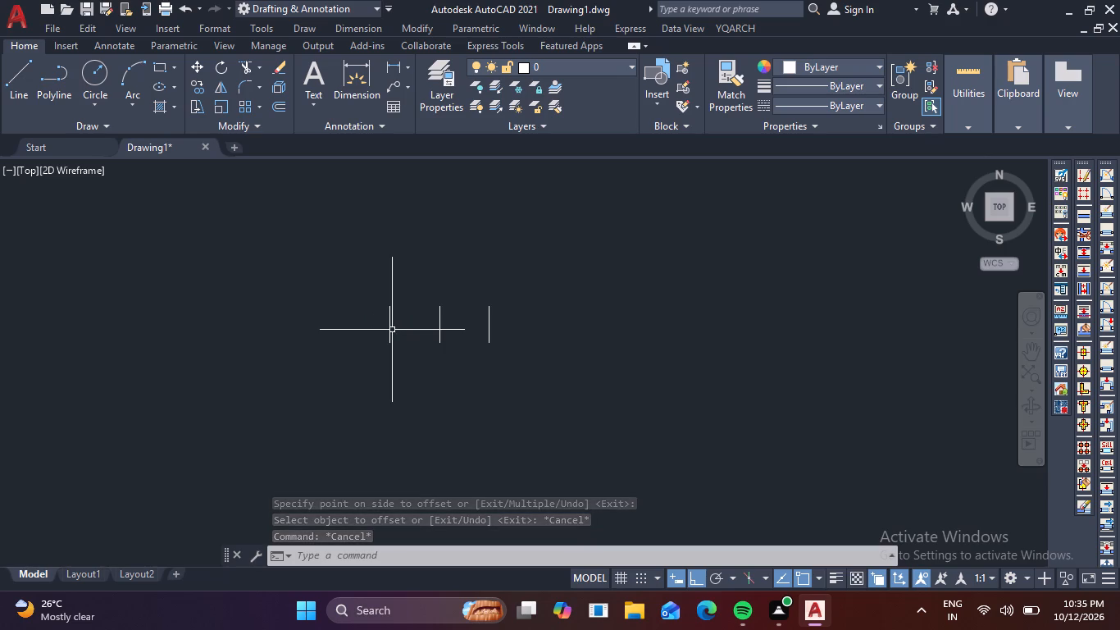
type("L")
key("space")
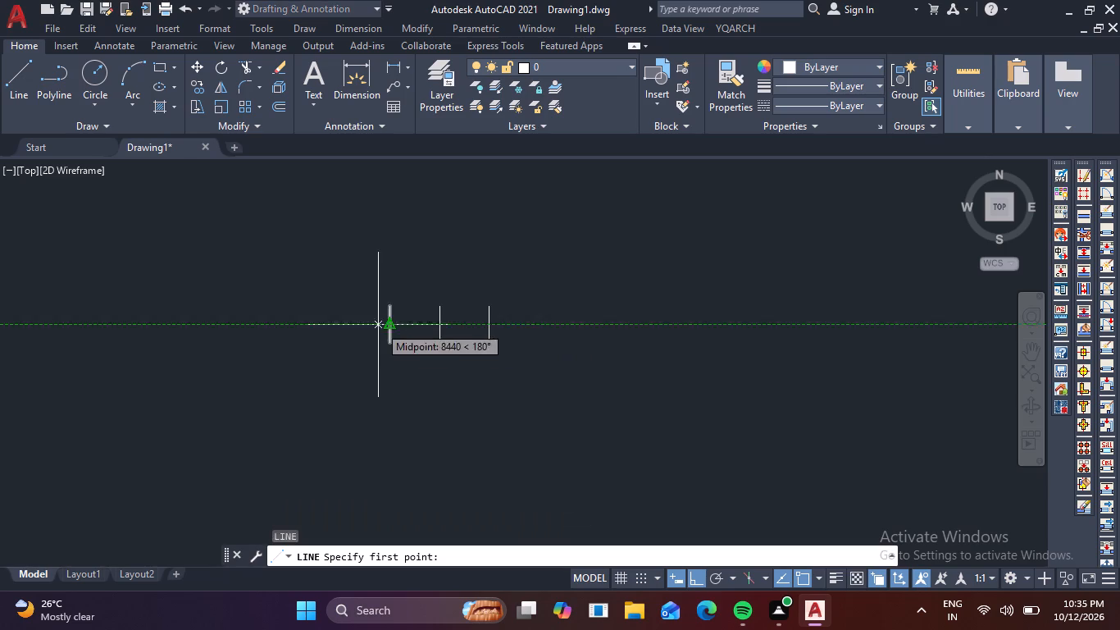
scroll(381, 317, "up", 5)
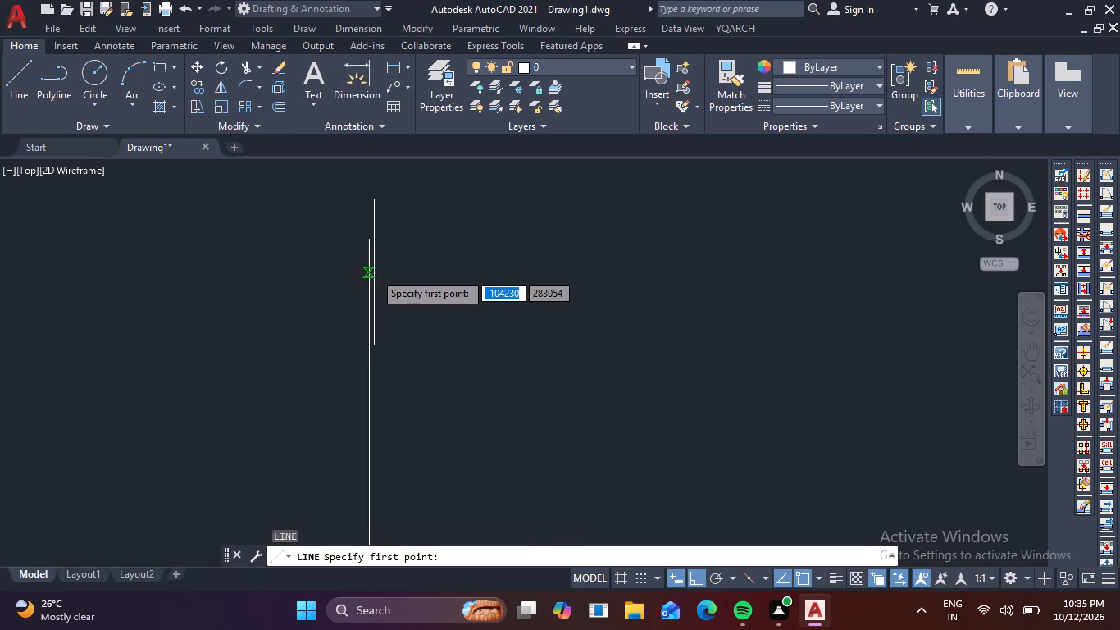
left_click(368, 272)
scroll(618, 313, "down", 2)
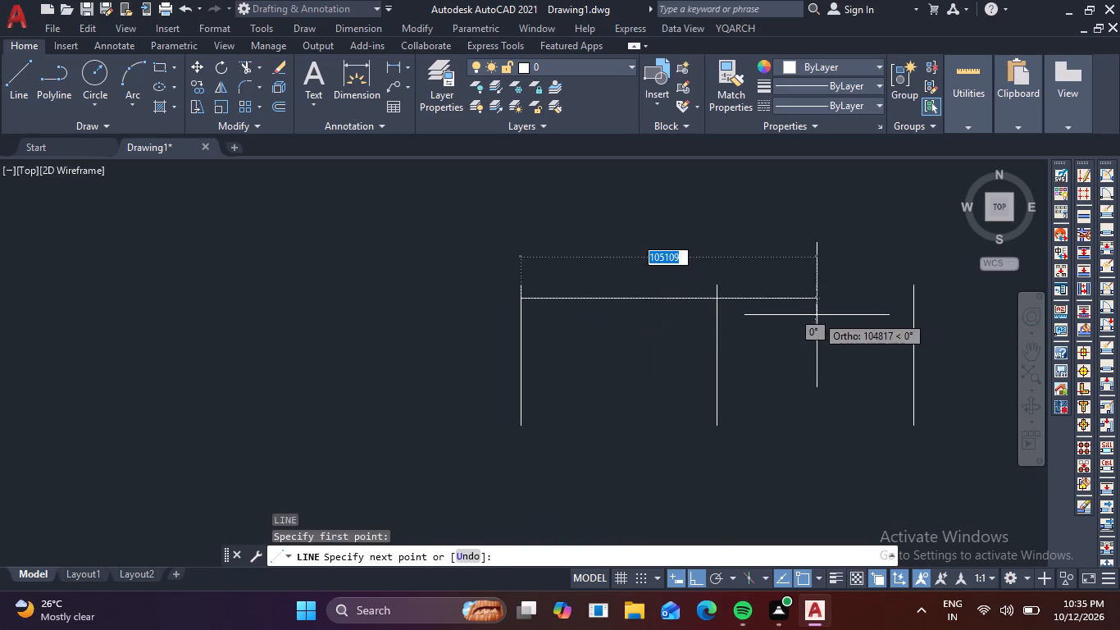
left_click(915, 299)
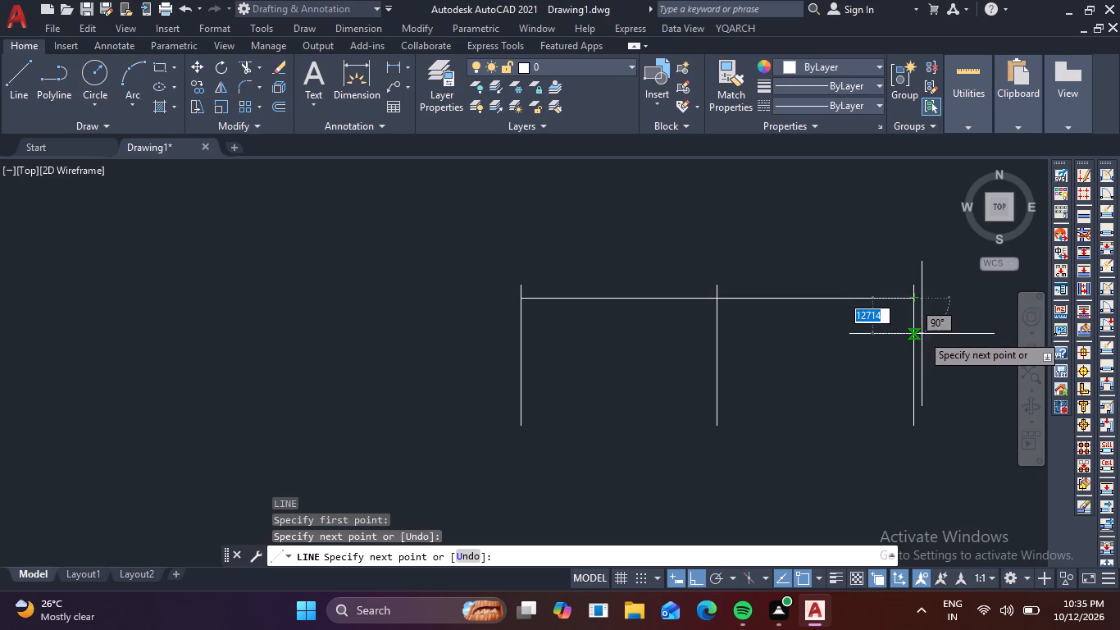
key("Escape")
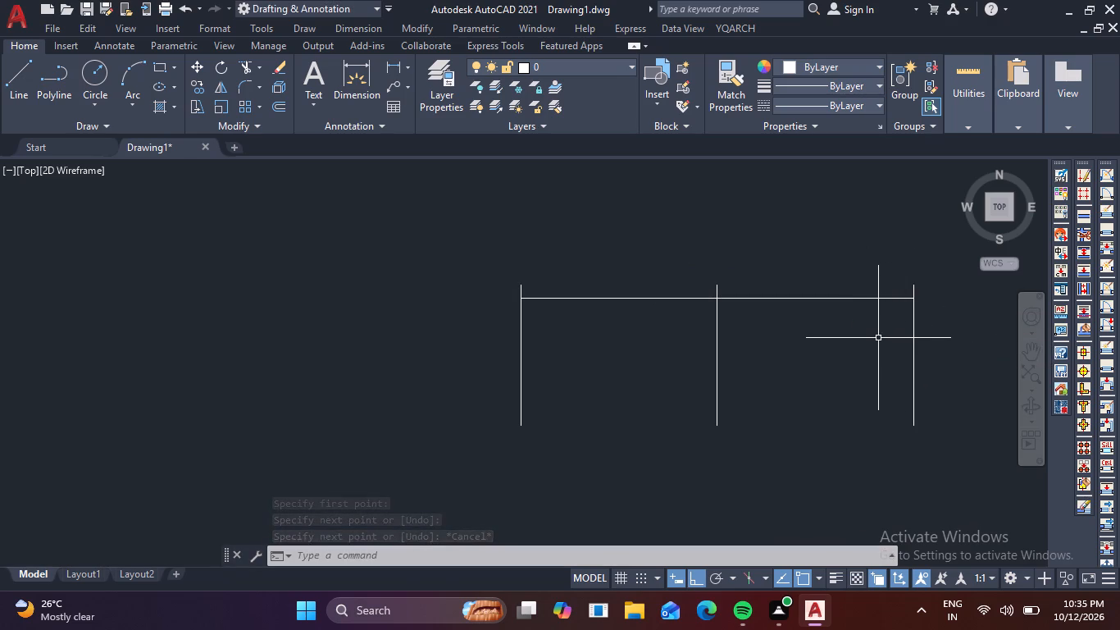
Offset the horizontal line 5000 mm downward repeatedly, each time from the newest line, making six evenly spaced copies.
key("o")
key("Return")
key("5")
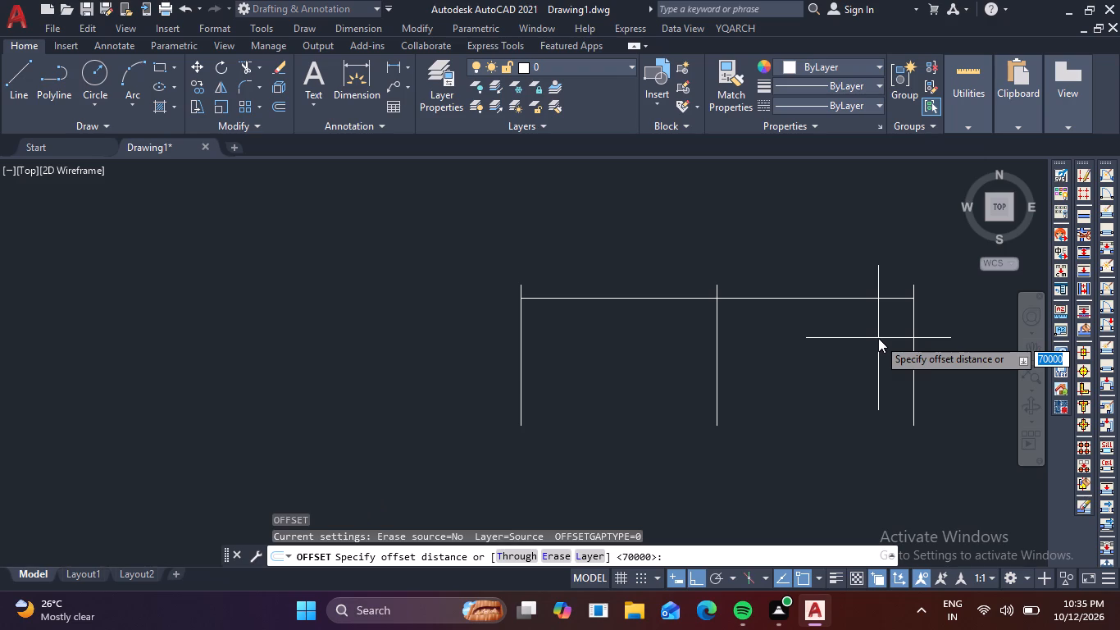
type("000")
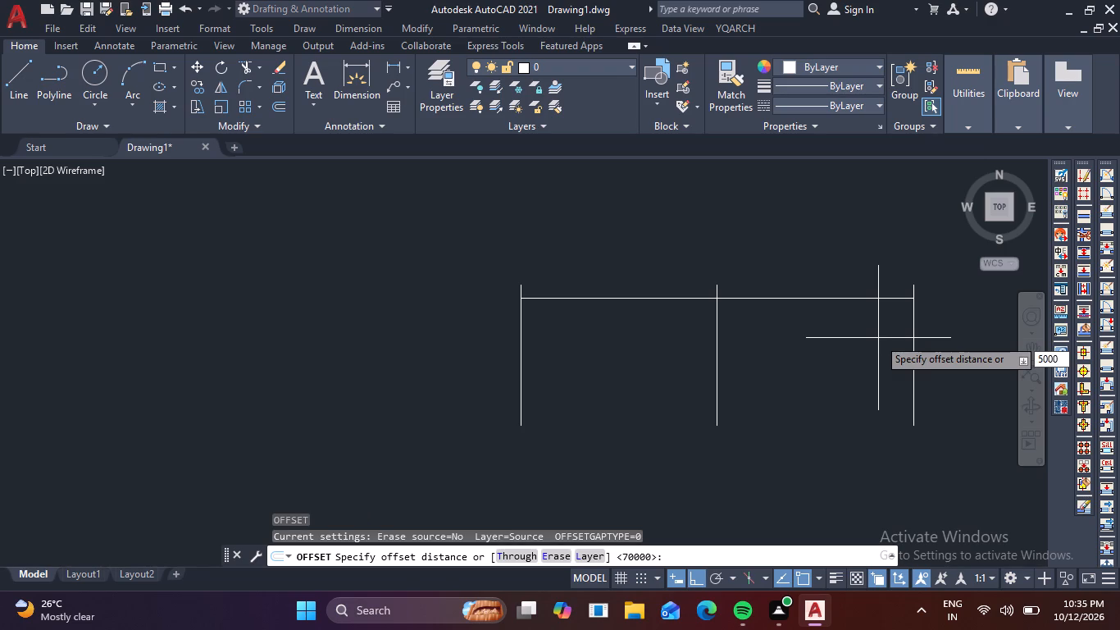
key("Return")
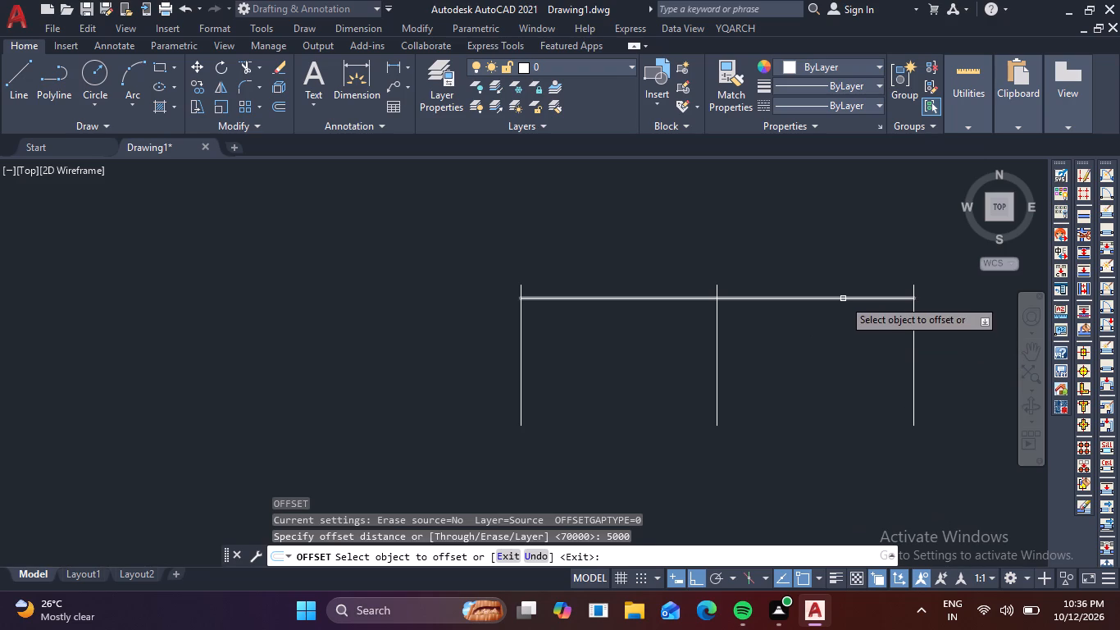
left_click(843, 299)
left_click(841, 348)
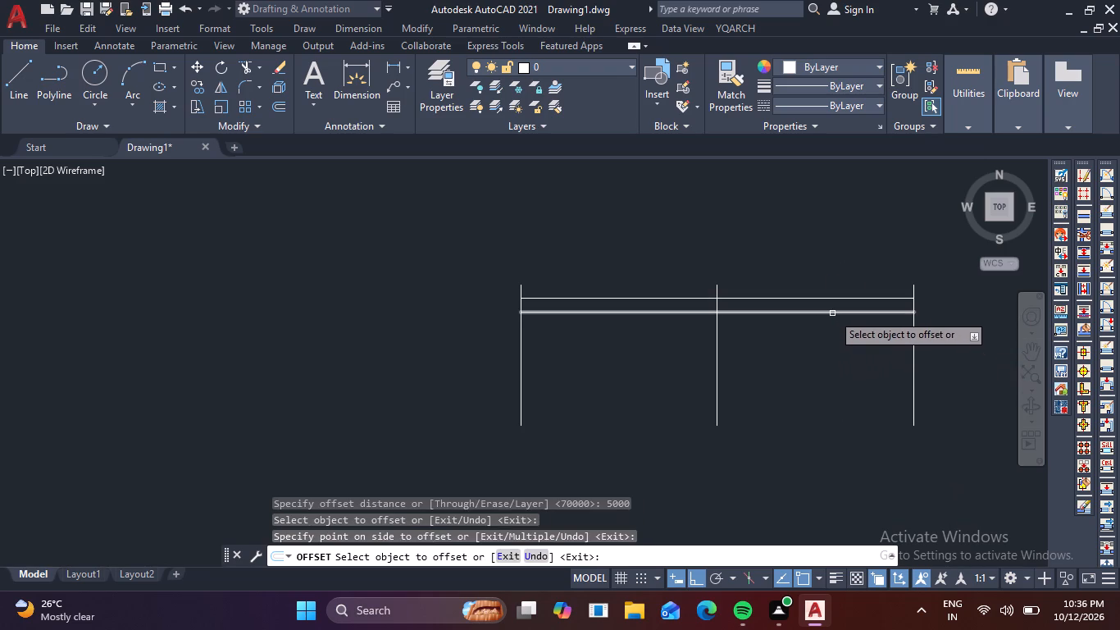
left_click(832, 313)
left_click(816, 363)
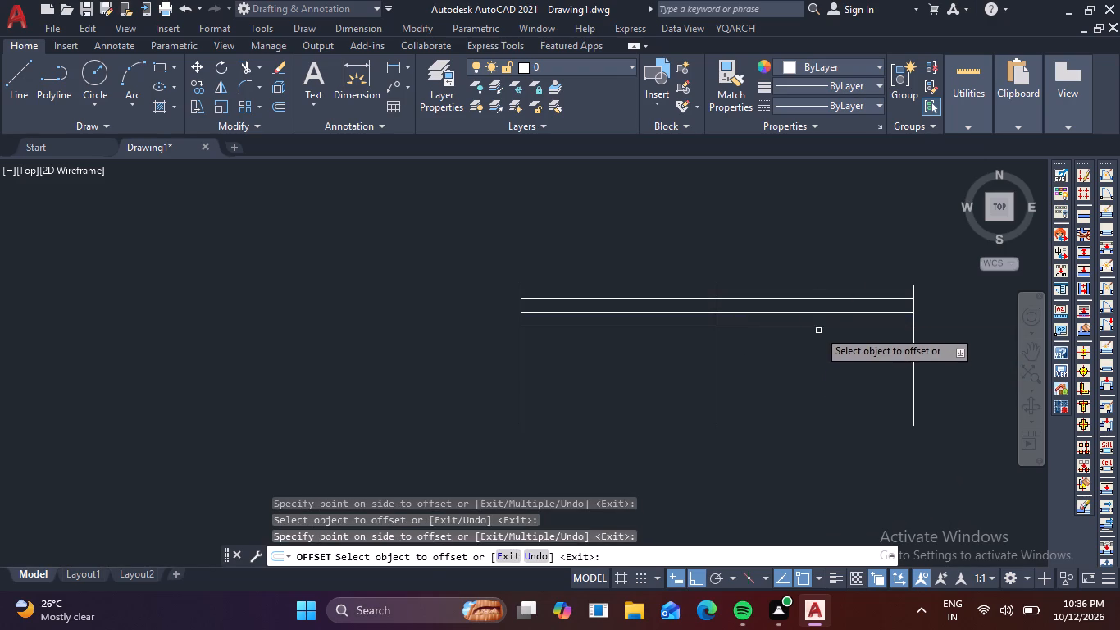
left_click(820, 326)
left_click(789, 399)
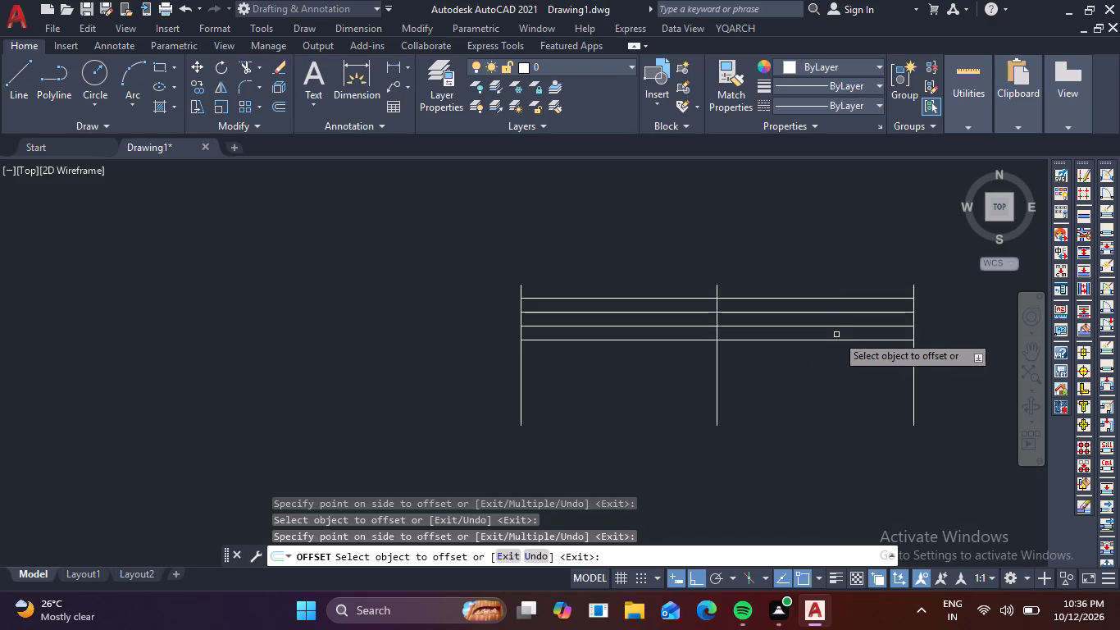
left_click(833, 339)
left_click(816, 404)
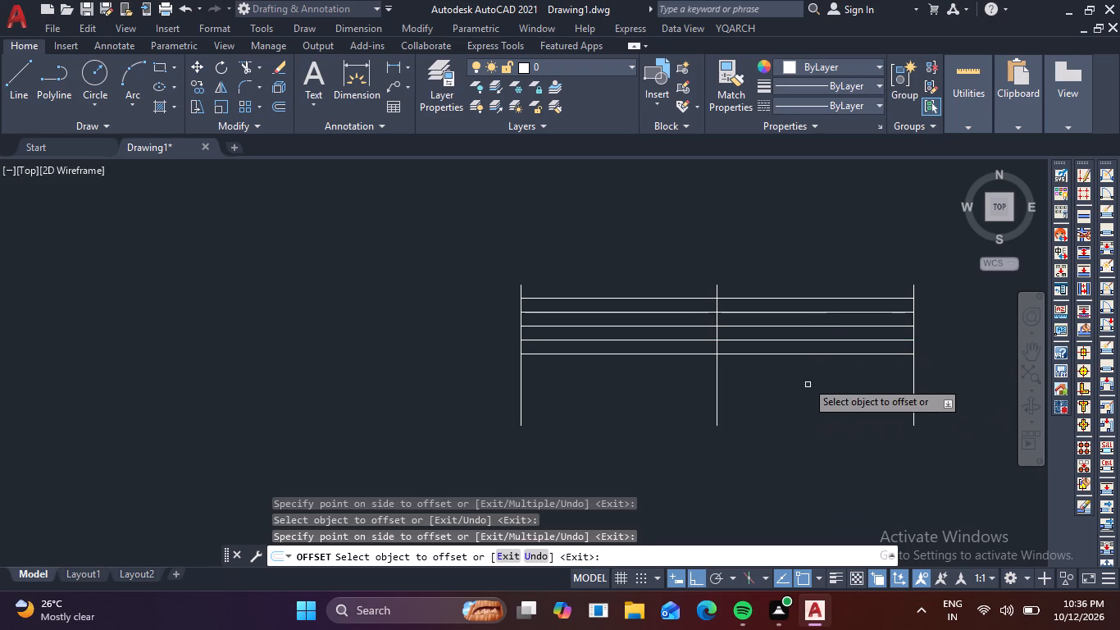
left_click(801, 354)
left_click(791, 395)
left_click(792, 367)
left_click(792, 419)
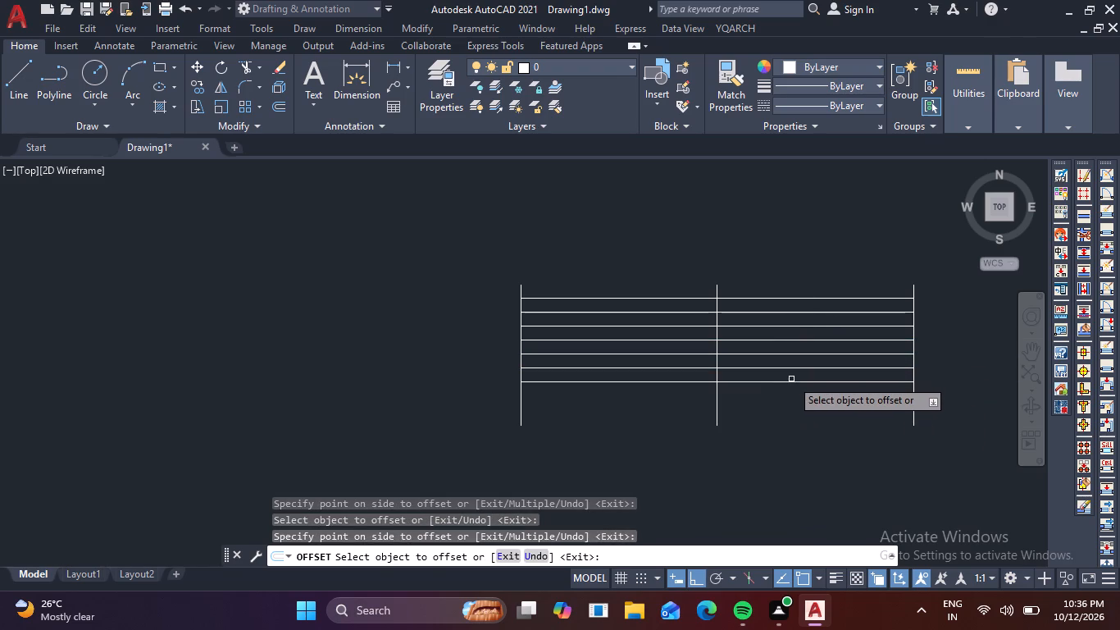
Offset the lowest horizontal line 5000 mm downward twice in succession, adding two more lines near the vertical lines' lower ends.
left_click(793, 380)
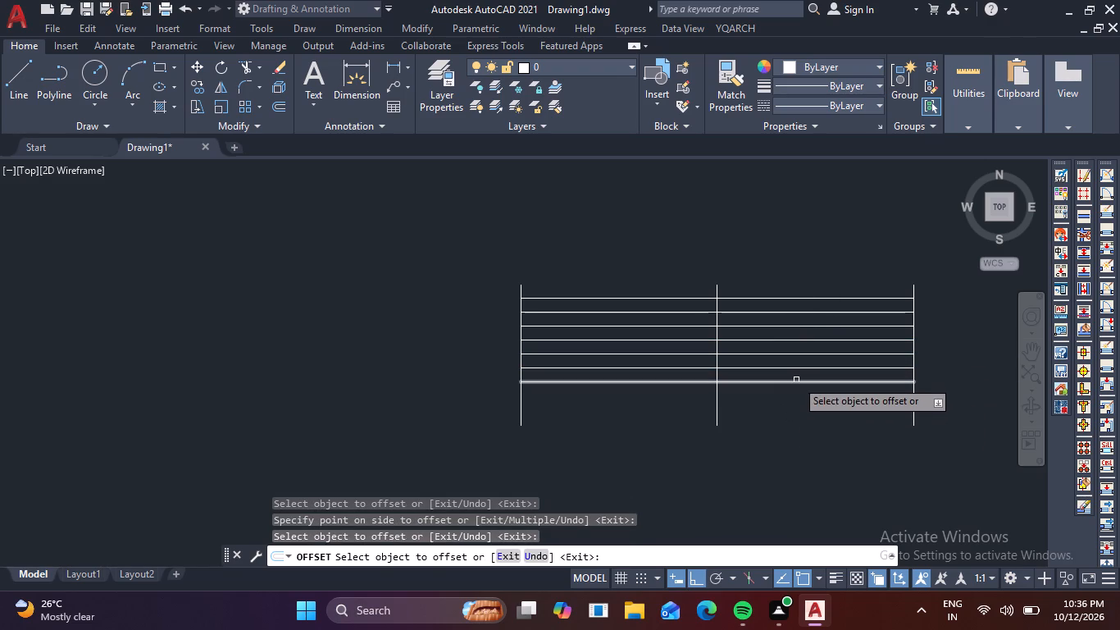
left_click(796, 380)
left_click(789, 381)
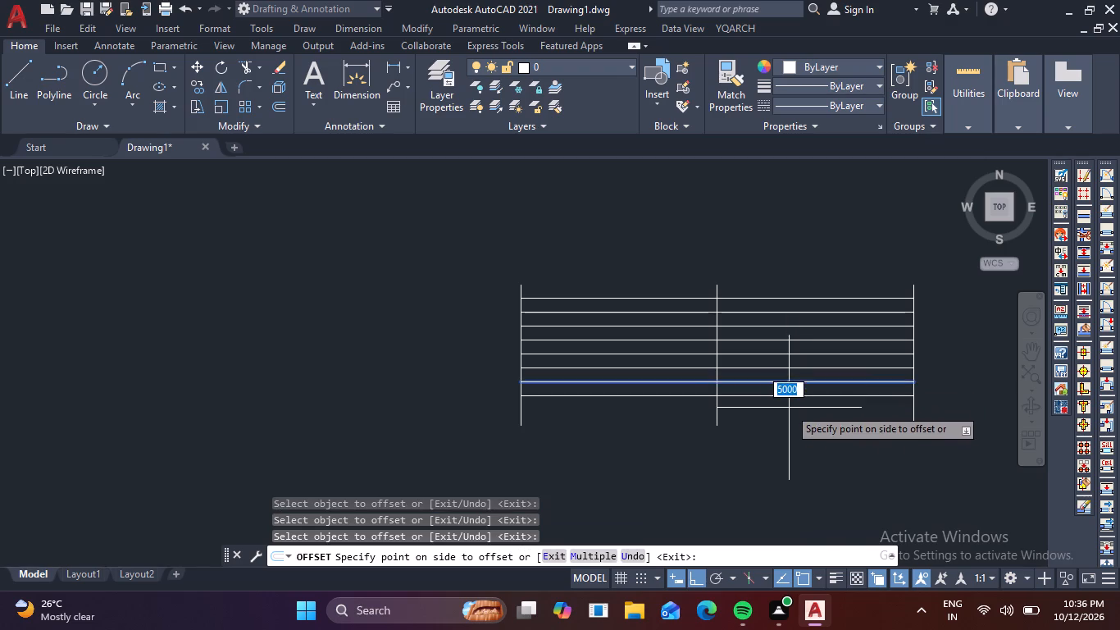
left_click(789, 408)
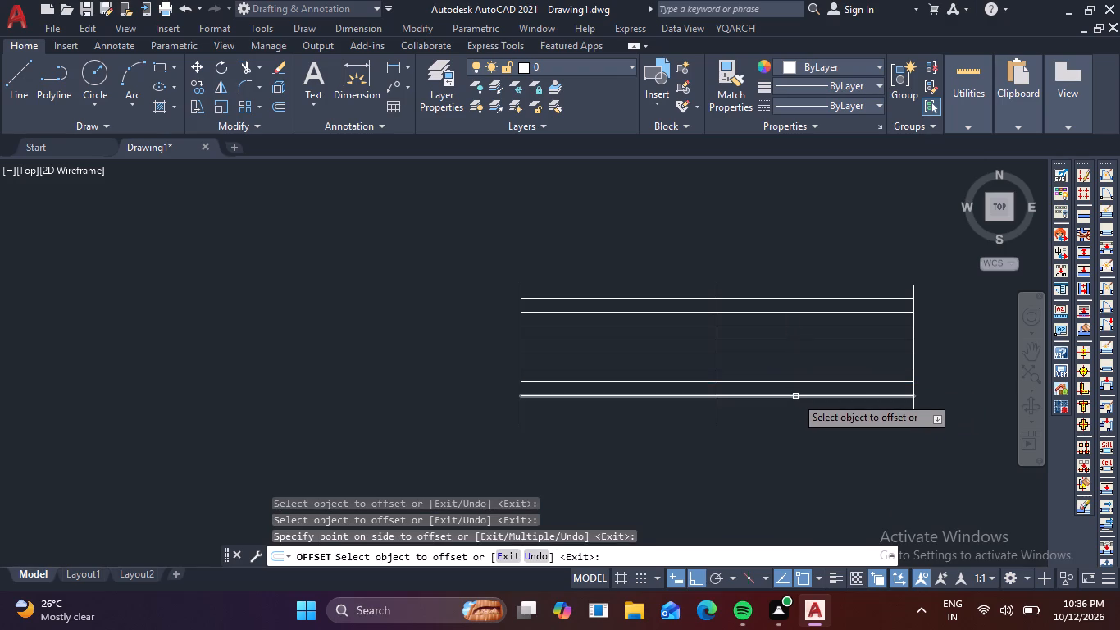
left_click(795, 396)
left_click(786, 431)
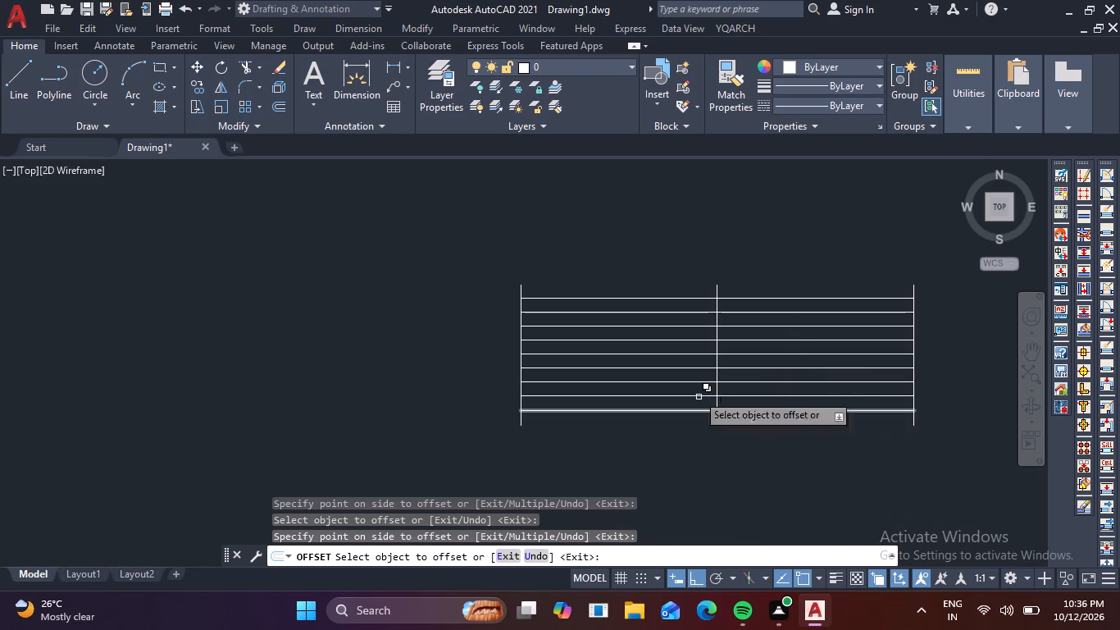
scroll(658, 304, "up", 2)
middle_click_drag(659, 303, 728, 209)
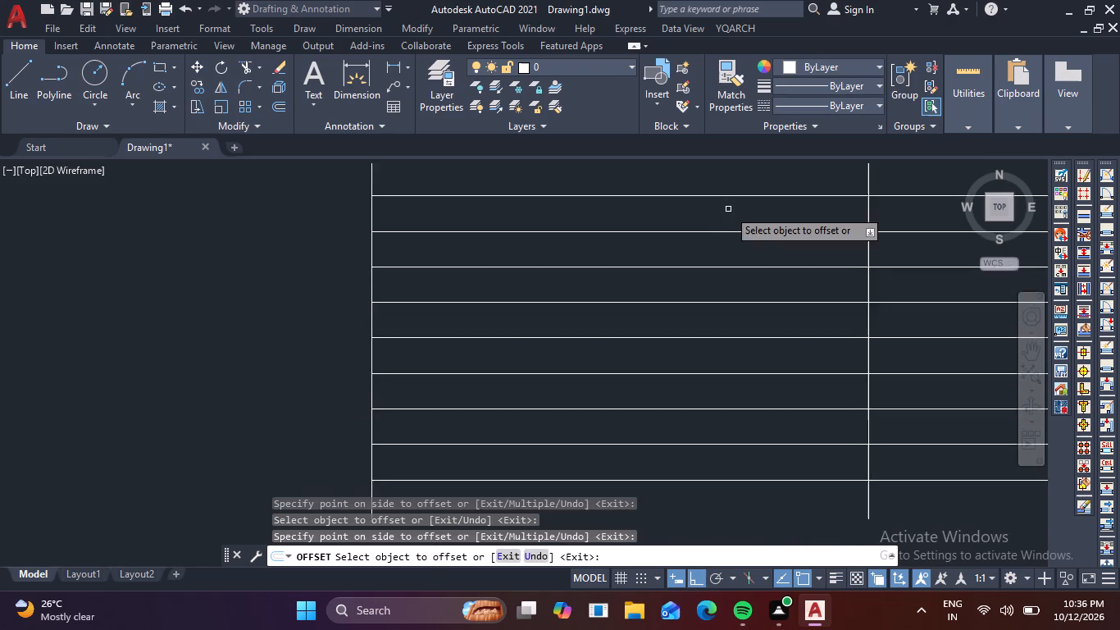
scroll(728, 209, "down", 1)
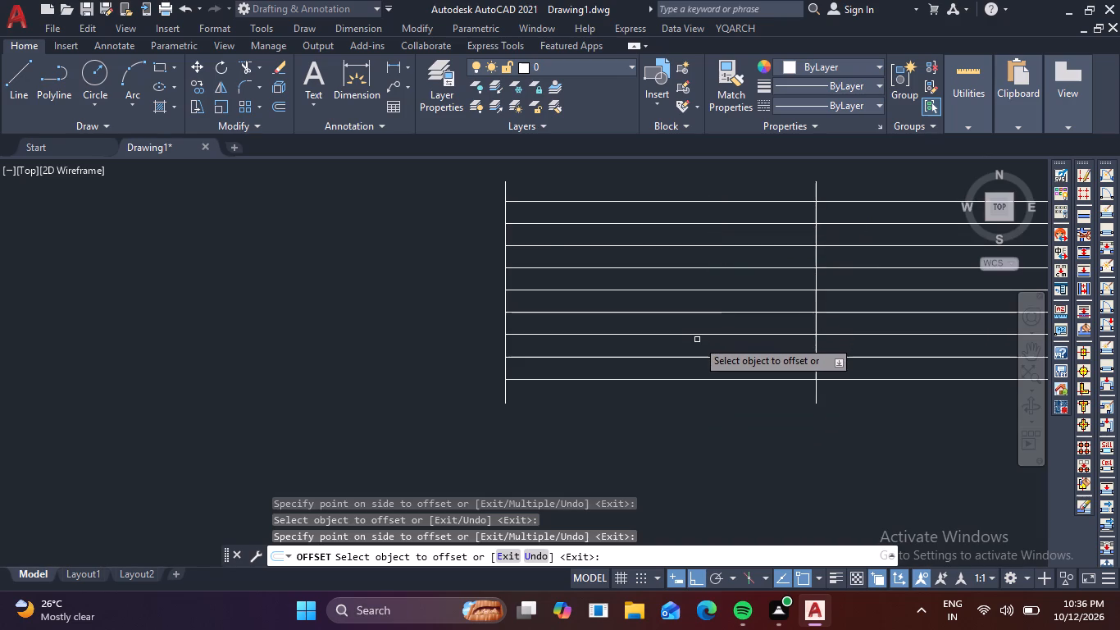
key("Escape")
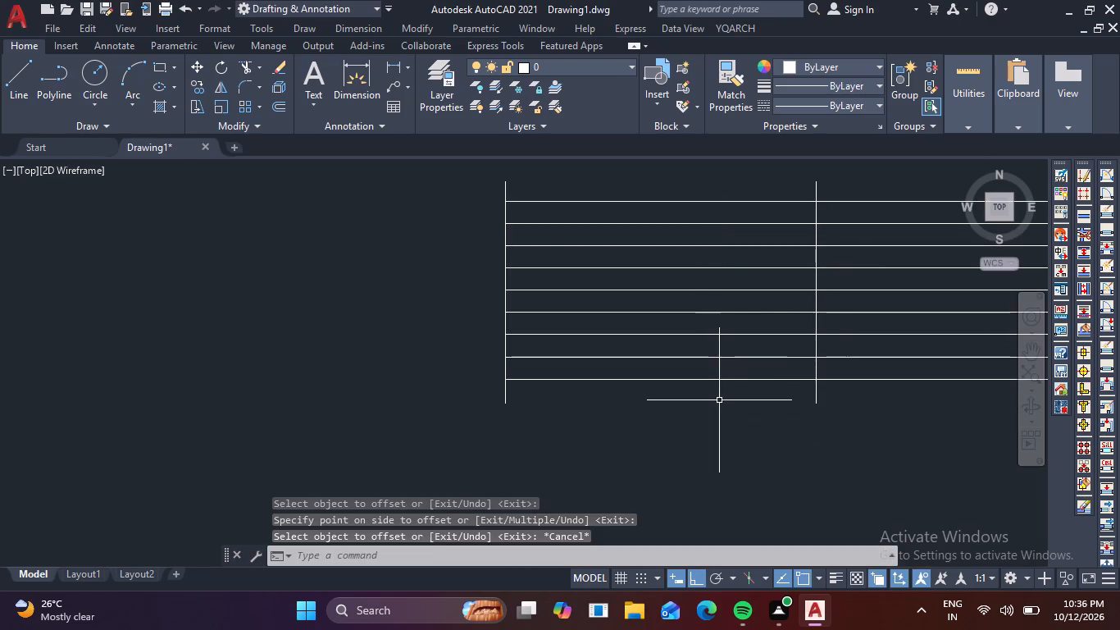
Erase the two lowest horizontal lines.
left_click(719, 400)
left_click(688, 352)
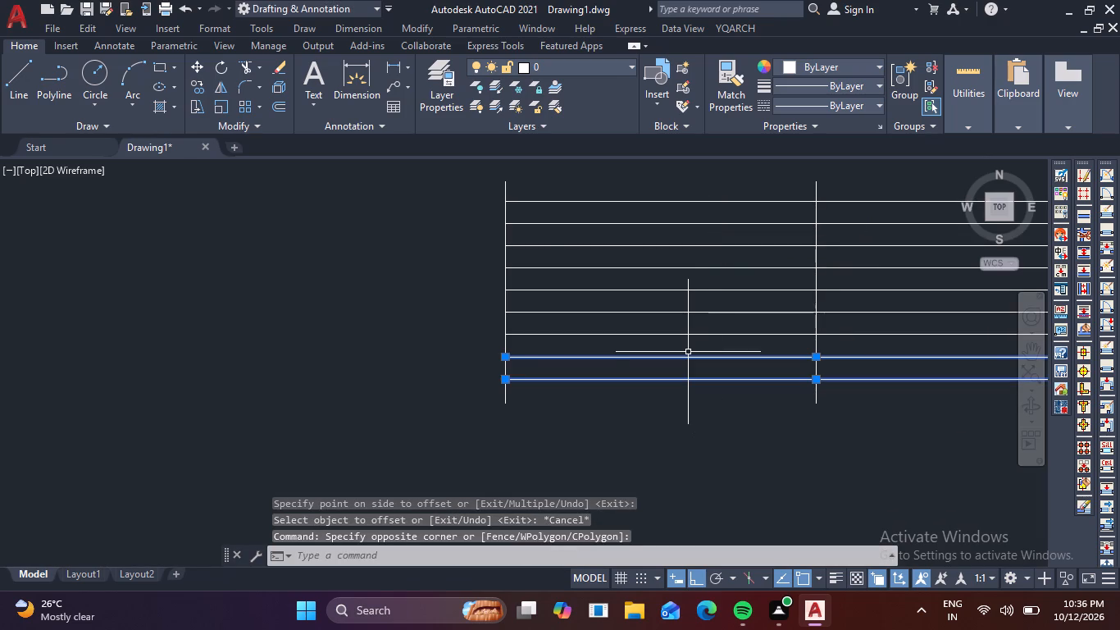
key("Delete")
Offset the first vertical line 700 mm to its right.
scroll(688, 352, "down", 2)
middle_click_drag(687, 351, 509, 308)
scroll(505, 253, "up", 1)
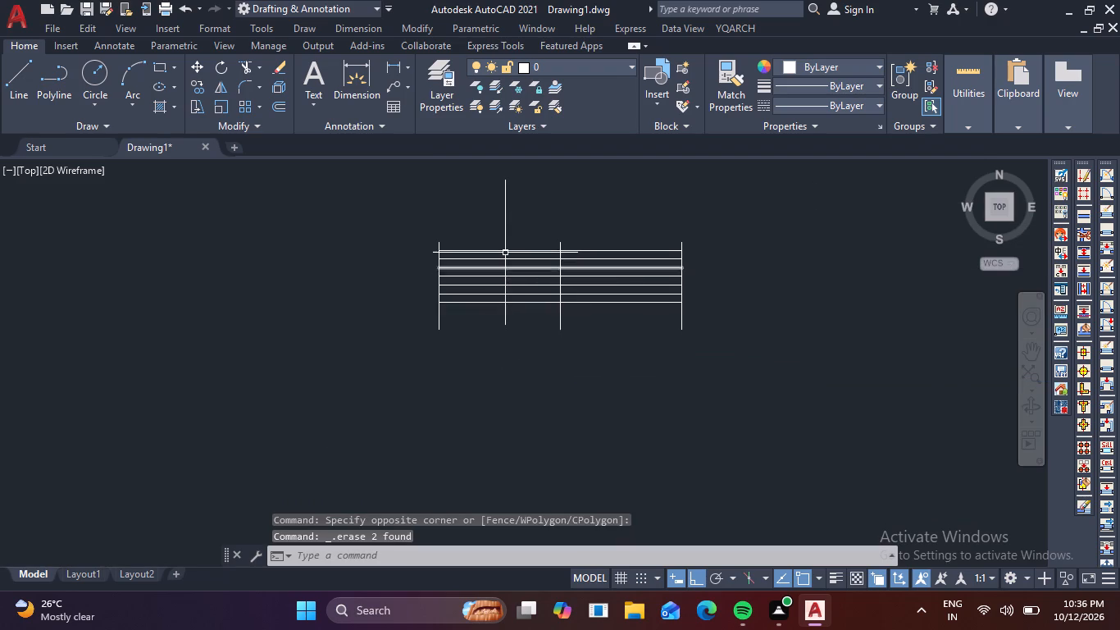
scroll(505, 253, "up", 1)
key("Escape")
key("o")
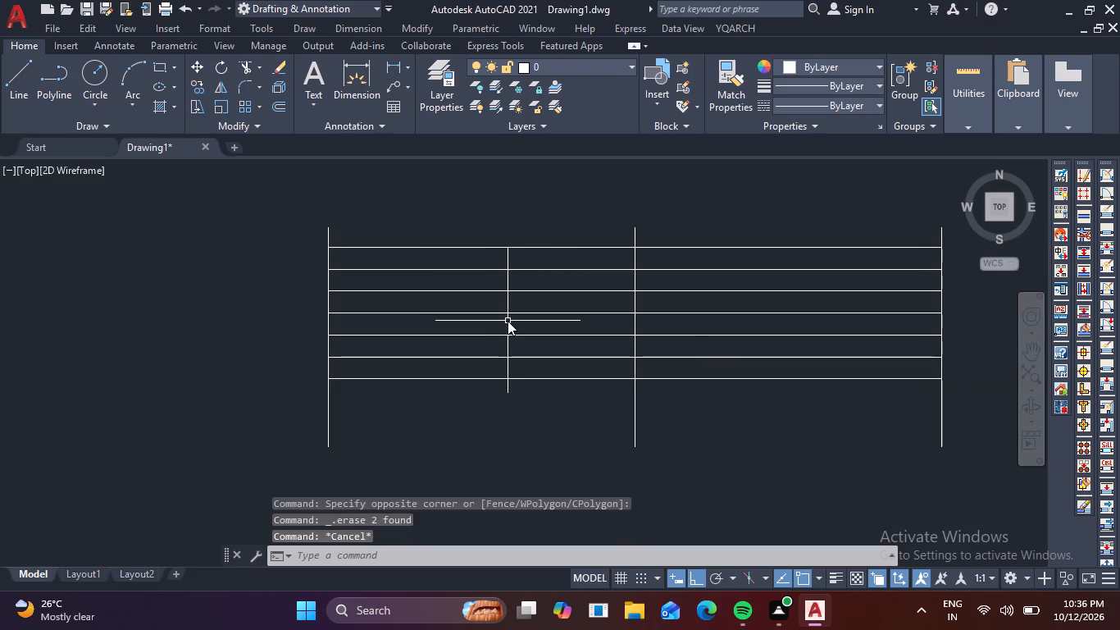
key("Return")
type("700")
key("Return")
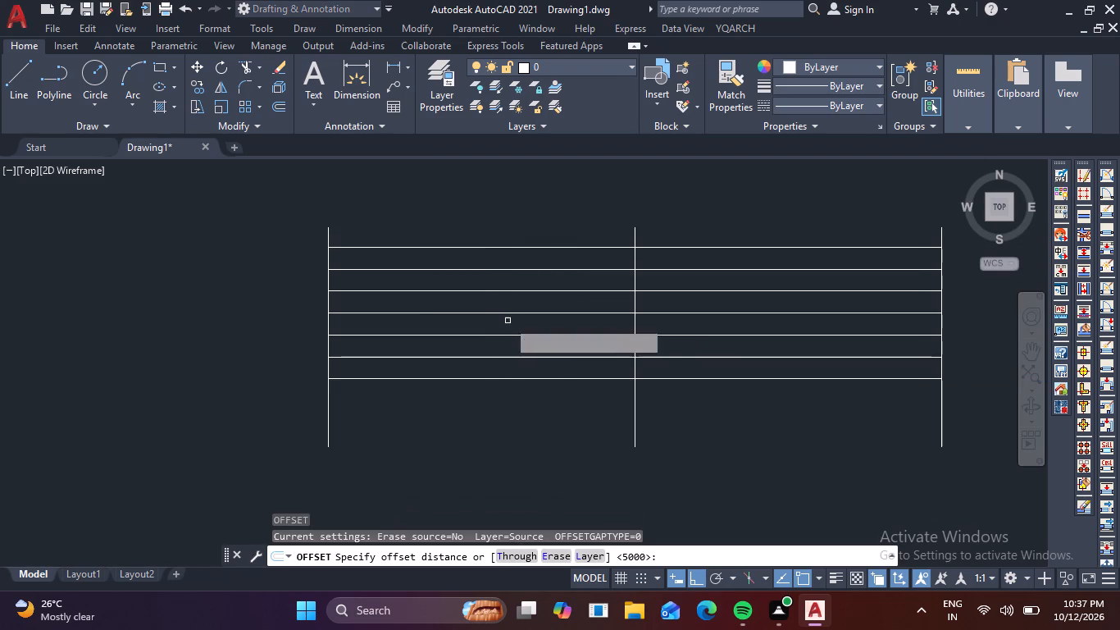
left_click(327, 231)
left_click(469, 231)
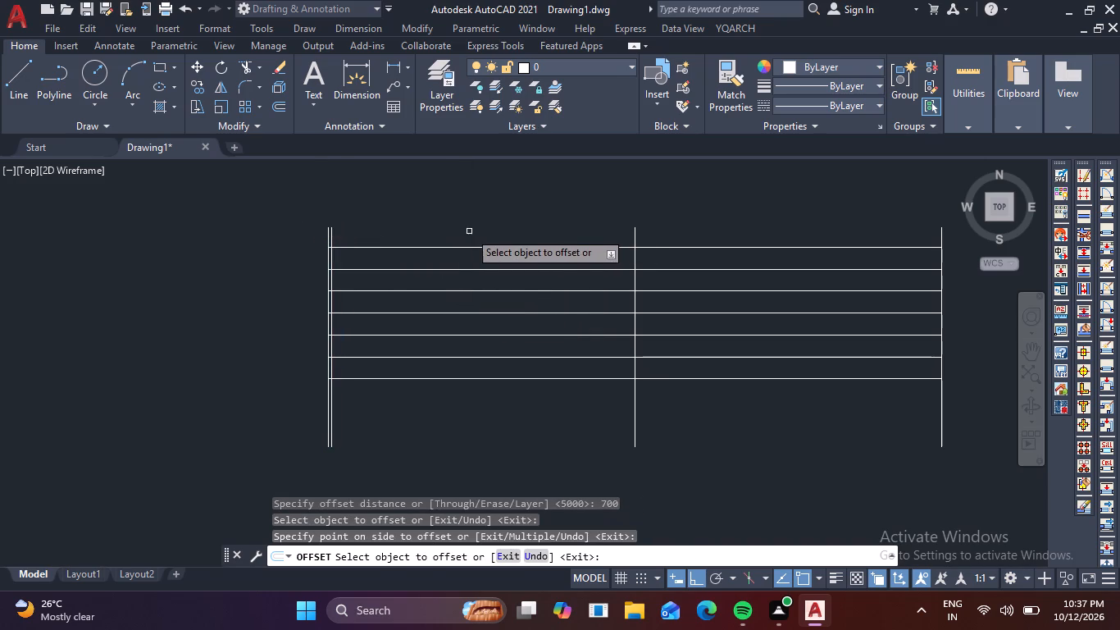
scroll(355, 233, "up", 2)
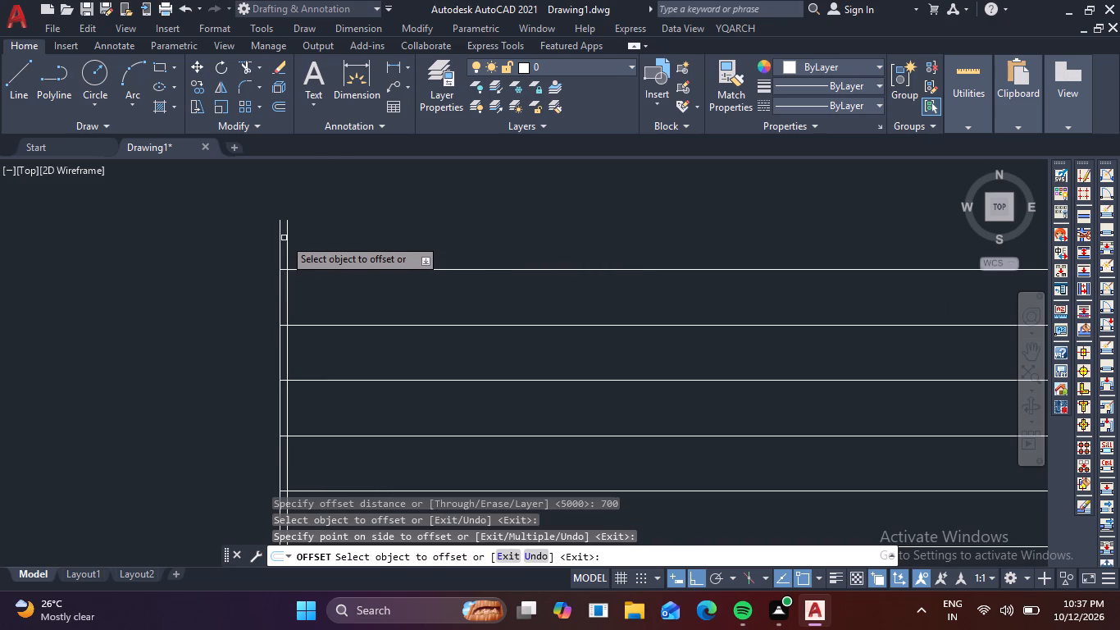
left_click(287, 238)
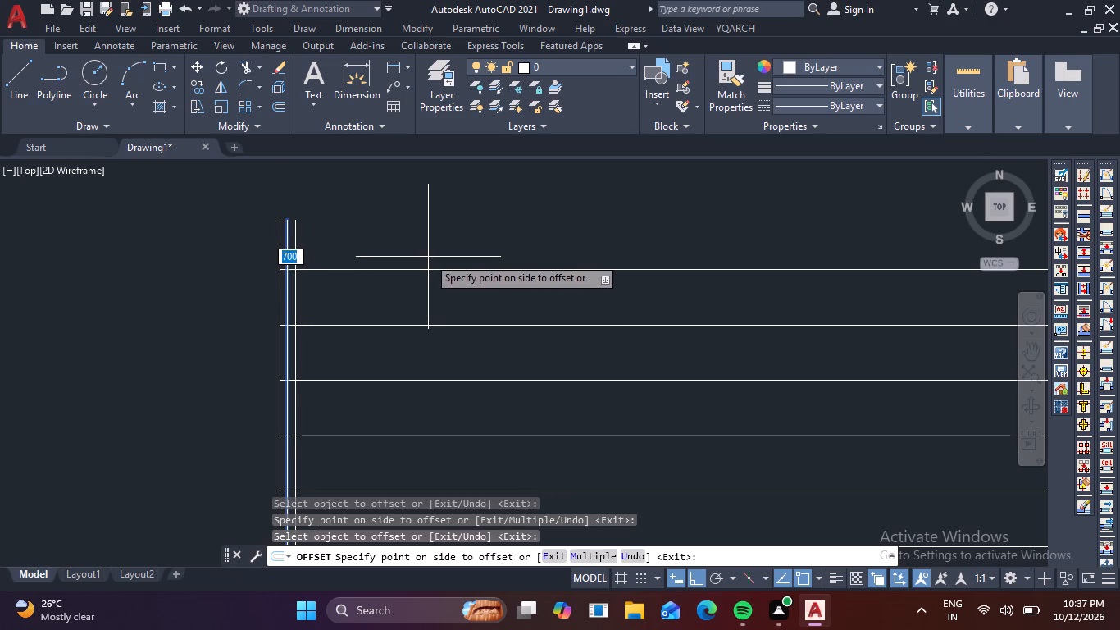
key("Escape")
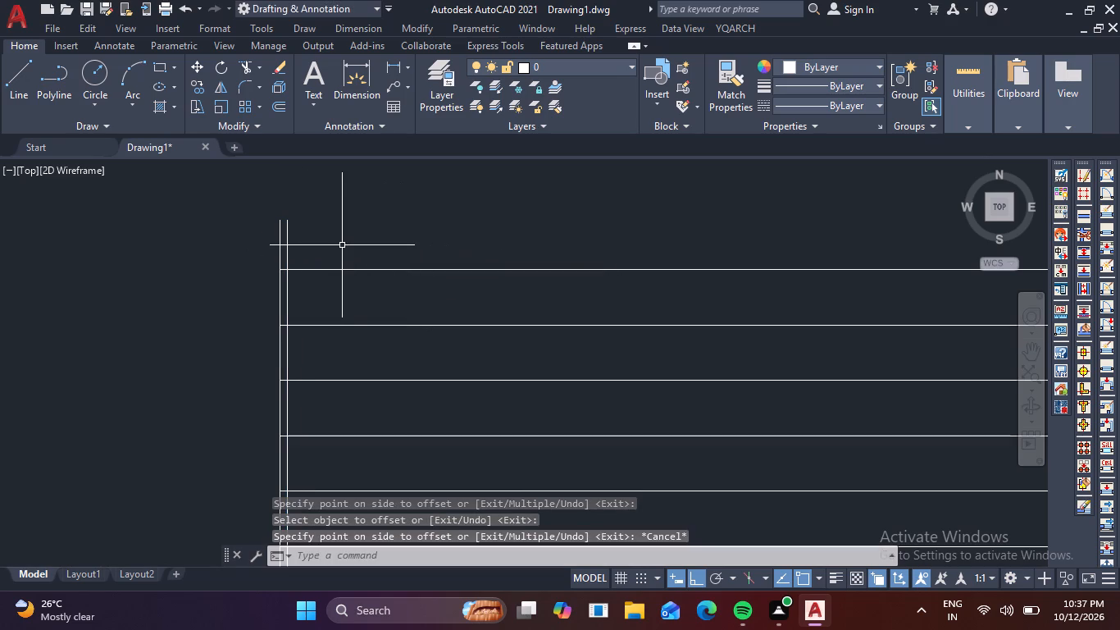
Offset the first vertical line 7000 mm to its right, and offset the resulting line another 7000 mm to the right.
key("o")
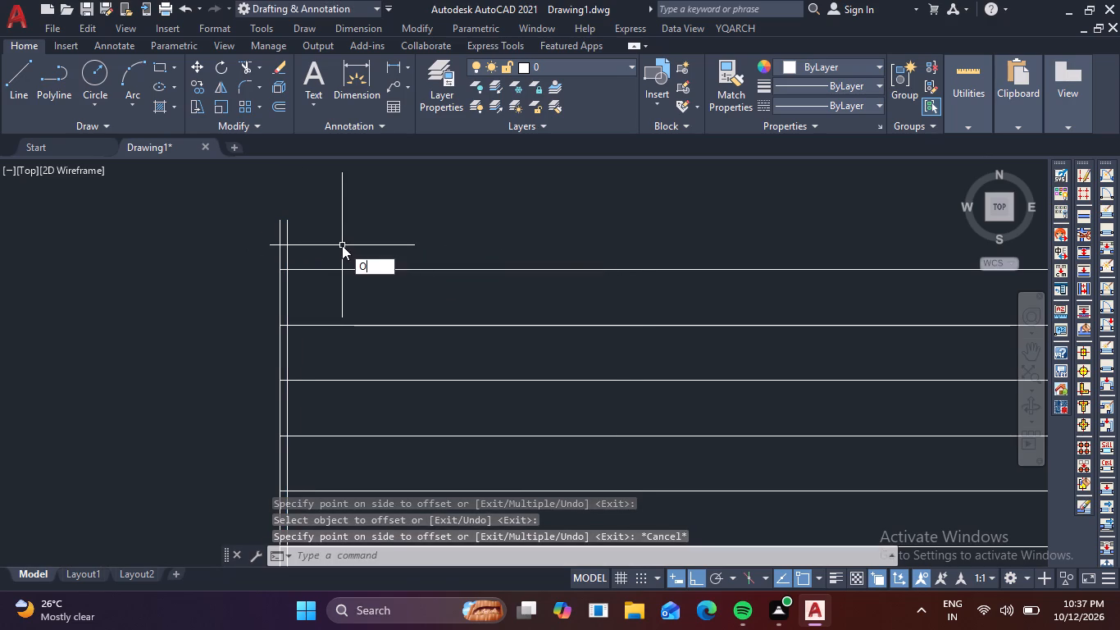
key("Return")
key("7")
type("000")
key("Return")
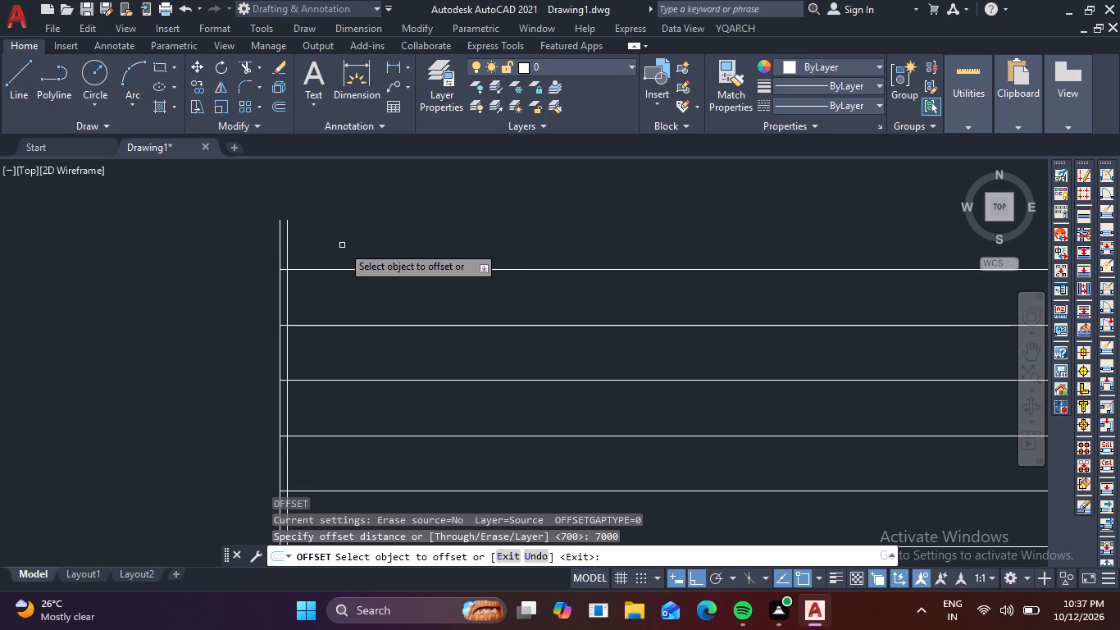
left_click(278, 254)
left_click(394, 261)
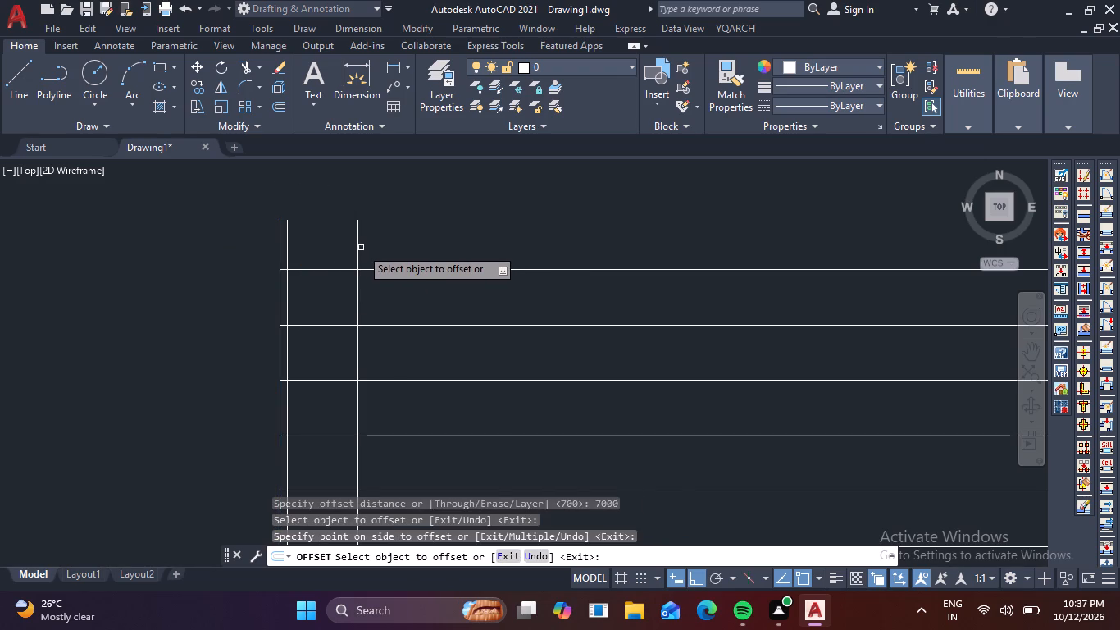
left_click(357, 247)
left_click(488, 250)
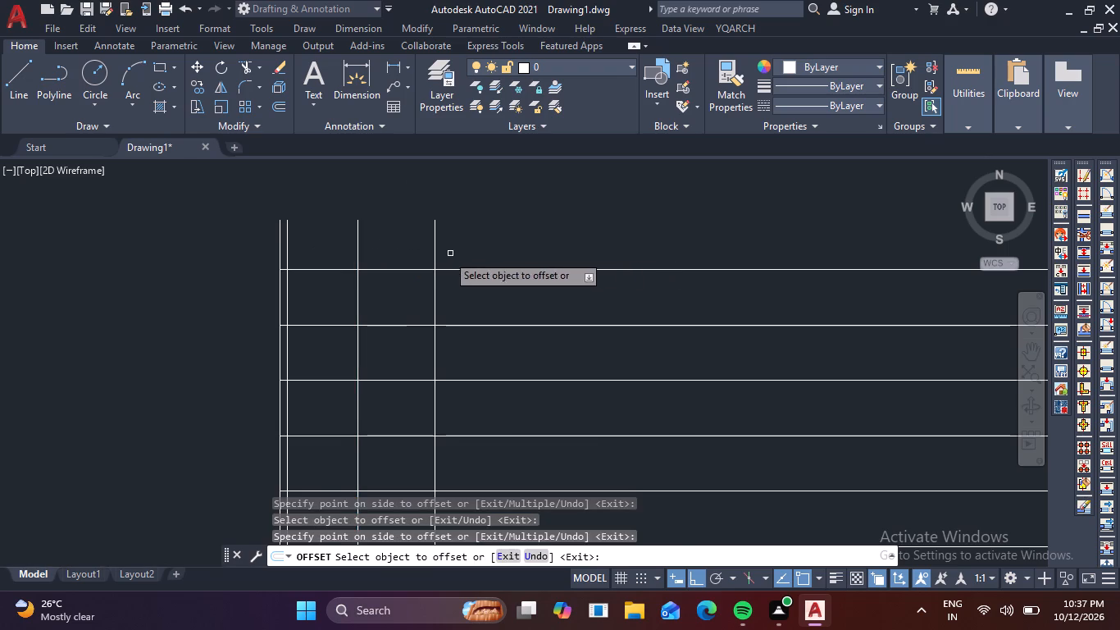
key("Escape")
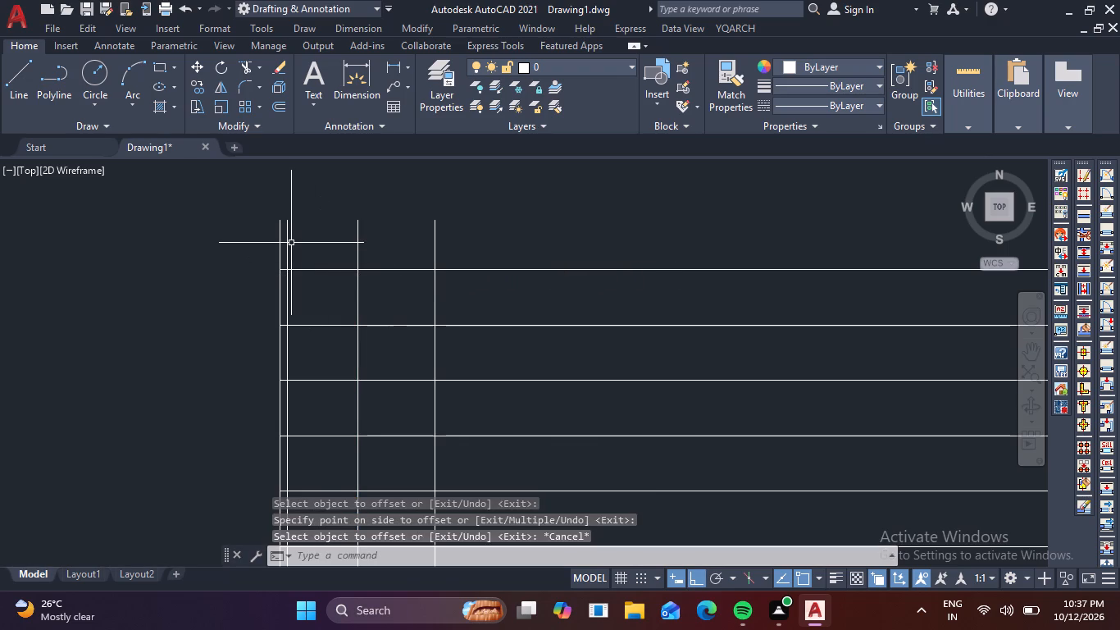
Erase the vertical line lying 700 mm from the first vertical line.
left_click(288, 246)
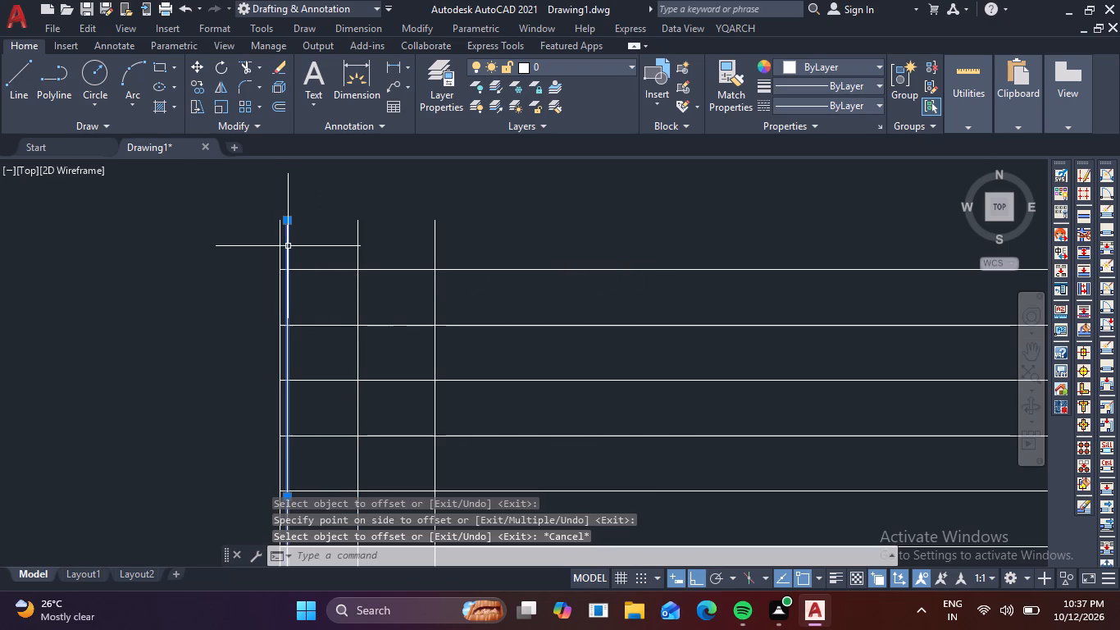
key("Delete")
Trim away all seven horizontal lines between the second 7000 mm offset line and the original middle vertical line.
scroll(424, 285, "down", 1)
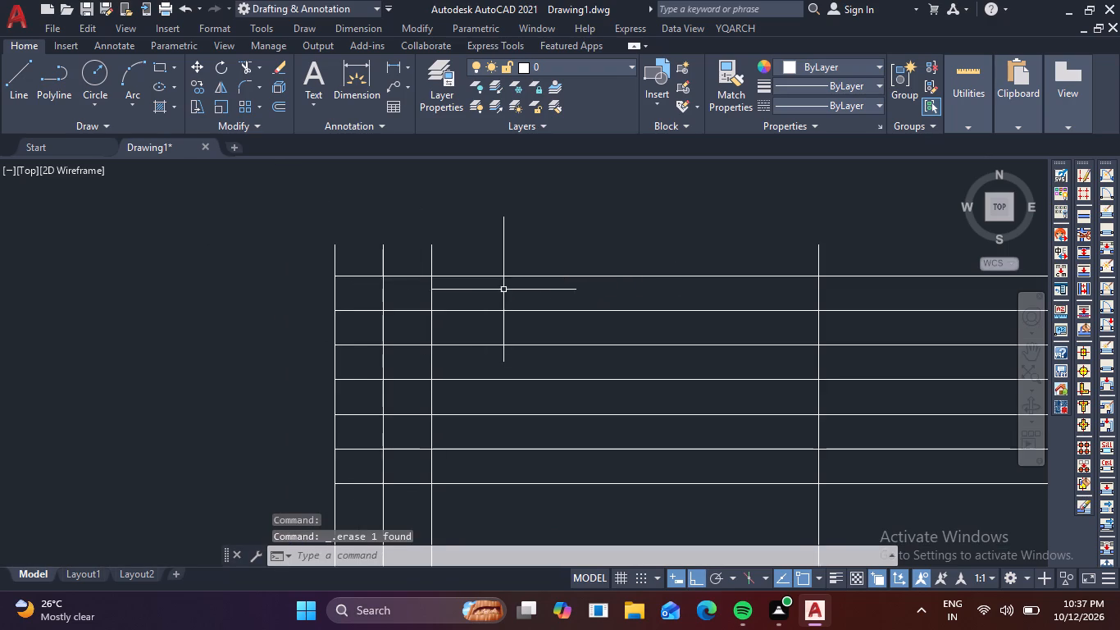
middle_click_drag(515, 291, 524, 244)
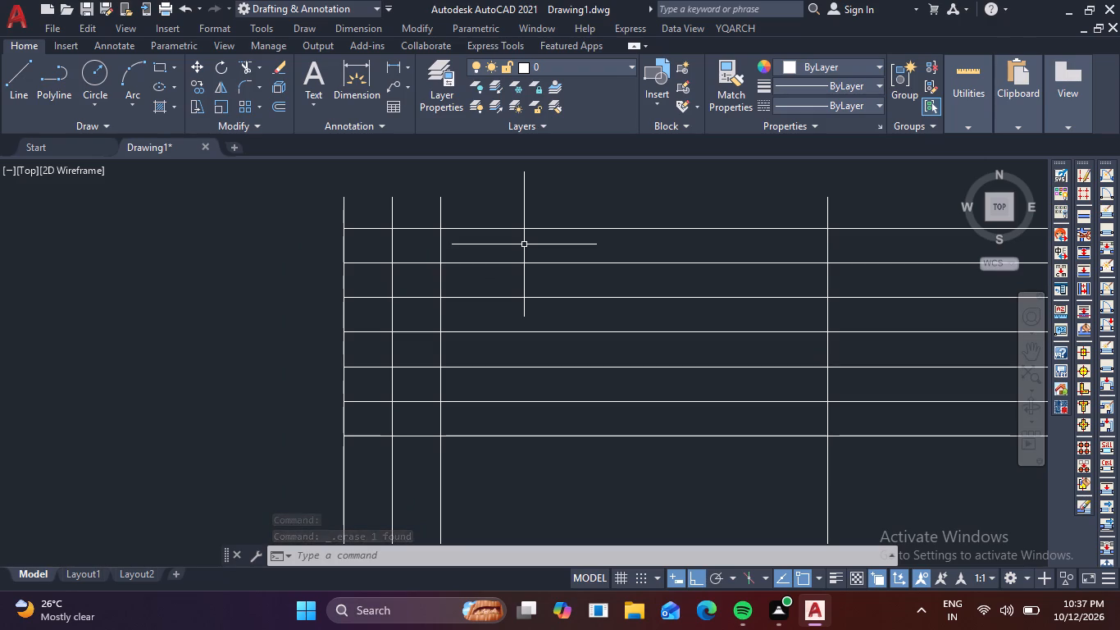
key("Escape")
type("TR")
key("space")
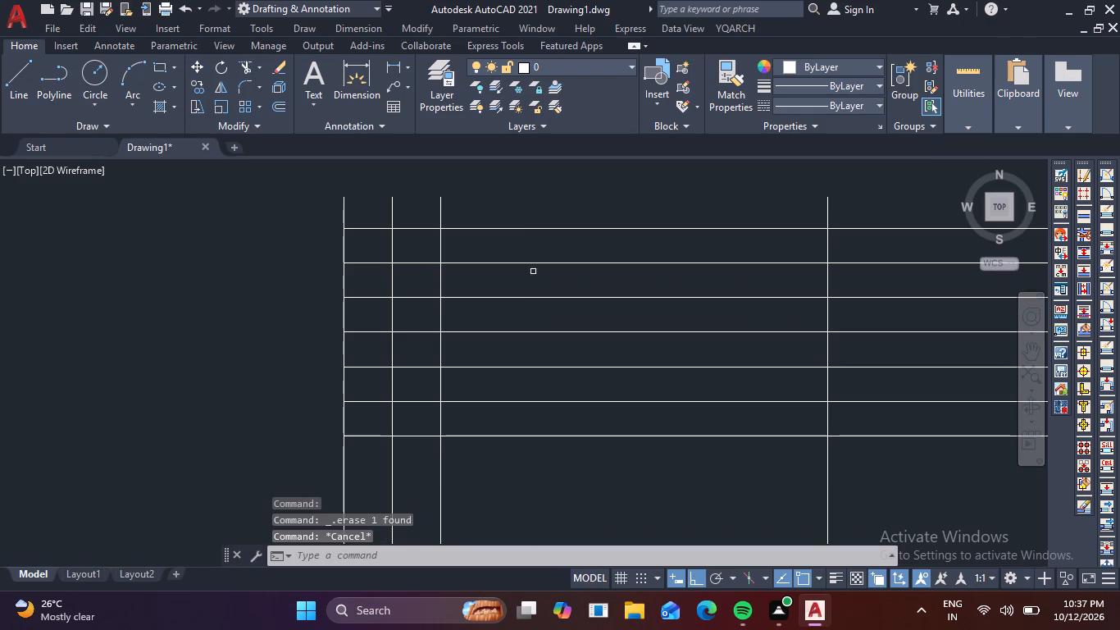
left_click_drag(723, 429, 739, 219)
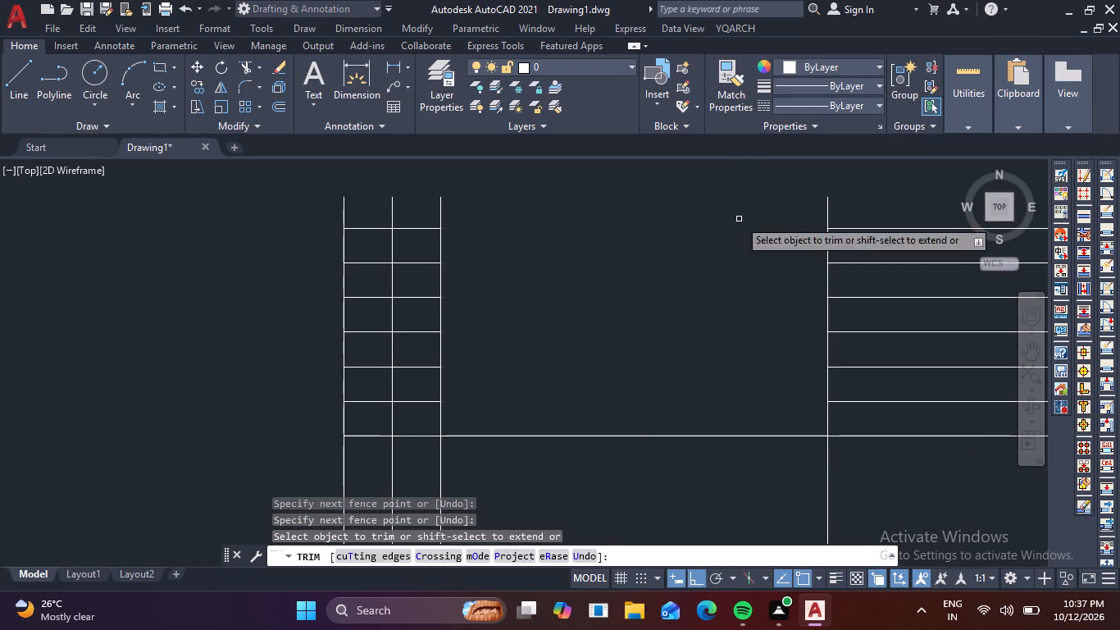
left_click_drag(732, 458, 603, 526)
left_click_drag(688, 469, 715, 388)
key("Escape")
Erase the leftover vertical and horizontal lines in the separate block to the right of the 7000 mm-spaced grid.
scroll(716, 402, "down", 4)
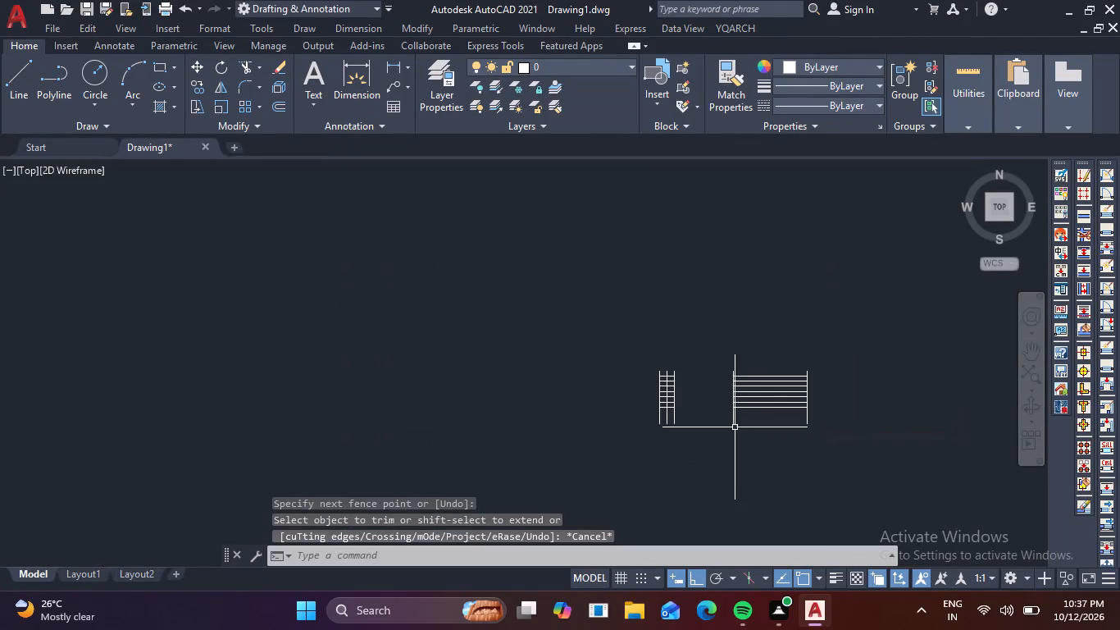
left_click_drag(826, 453, 766, 395)
left_click(694, 337)
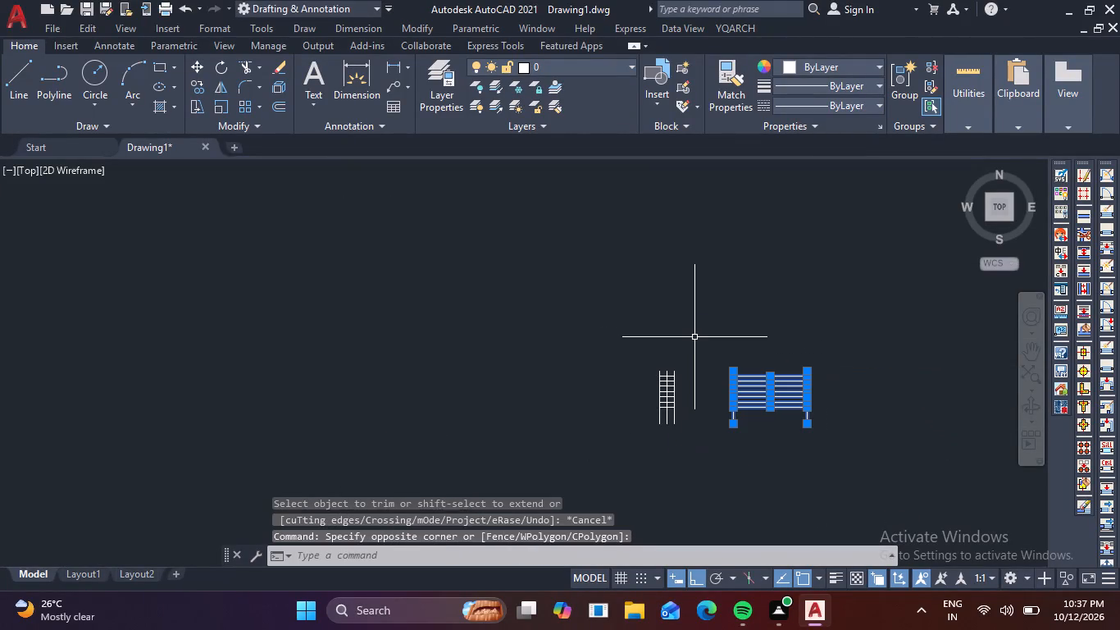
key("Delete")
Trim the ends of the three vertical grid lines that extend below the lowest horizontal line.
scroll(658, 394, "up", 5)
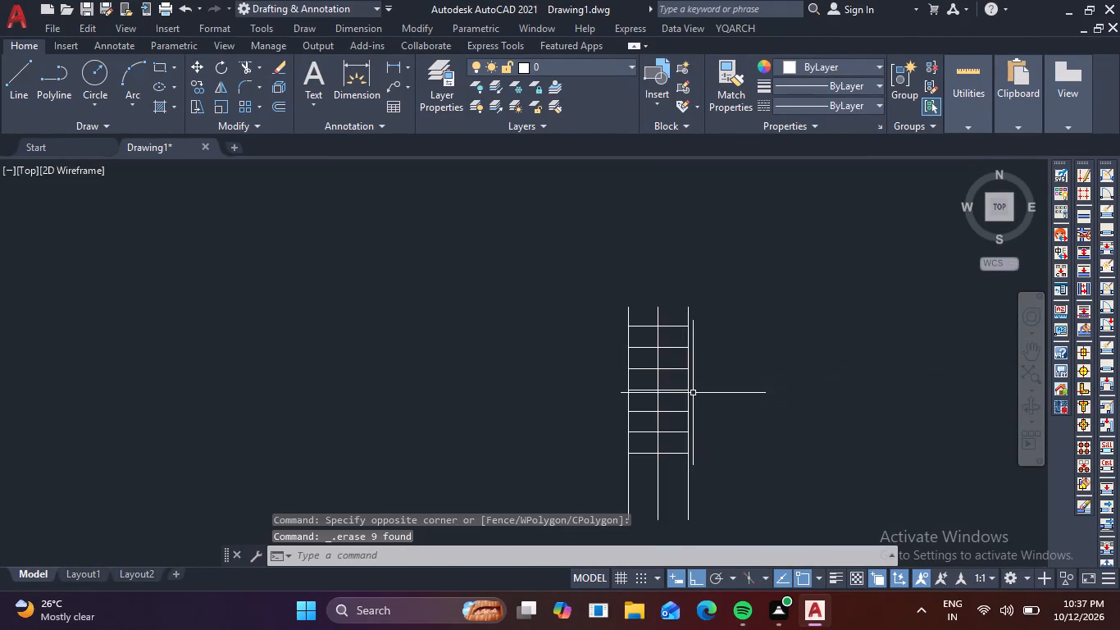
scroll(693, 395, "up", 3)
scroll(690, 400, "down", 2)
middle_click_drag(703, 422, 740, 301)
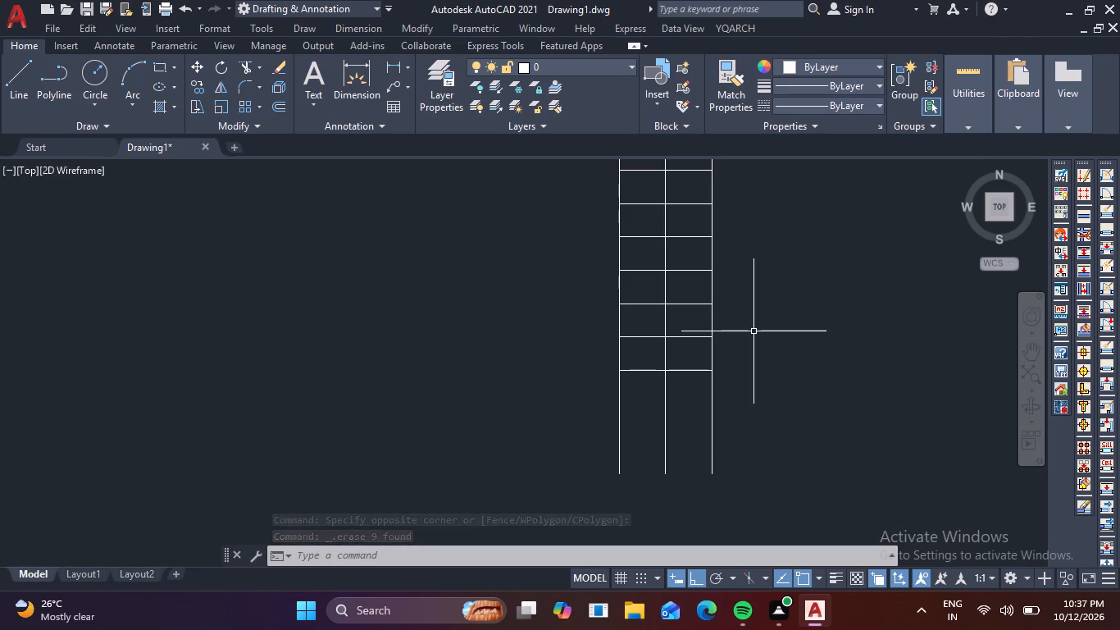
key("Escape")
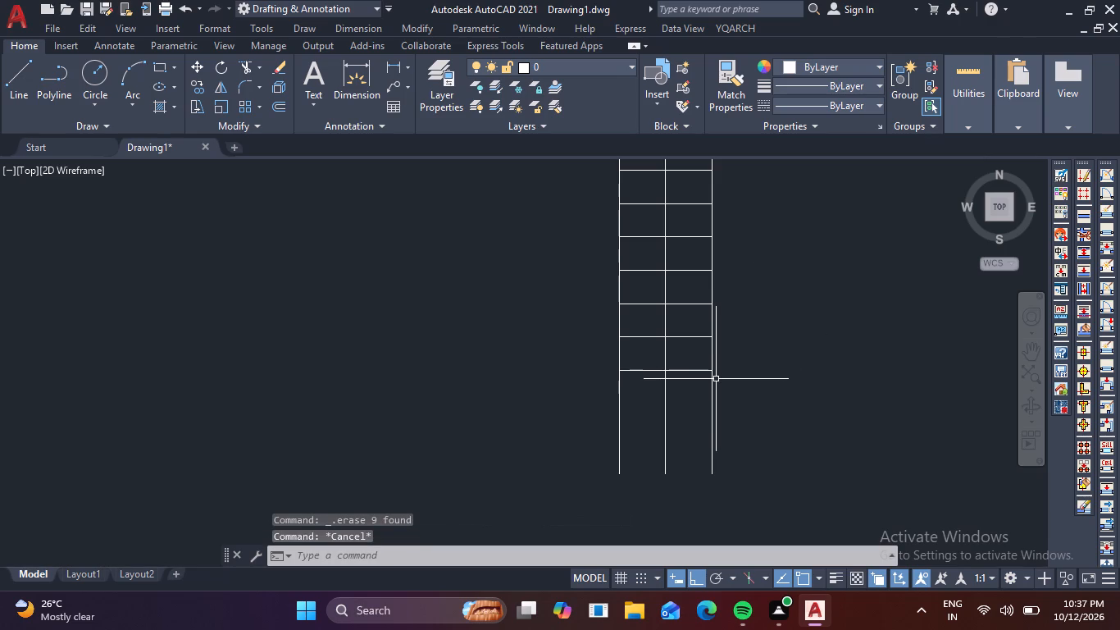
type("TR")
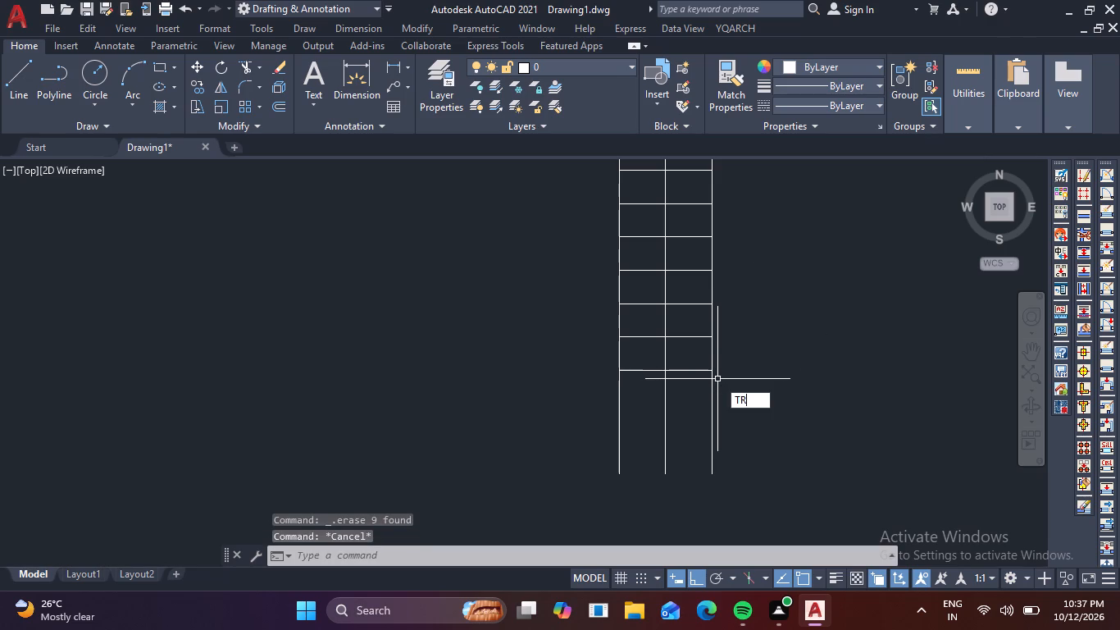
key("space")
left_click_drag(539, 399, 757, 436)
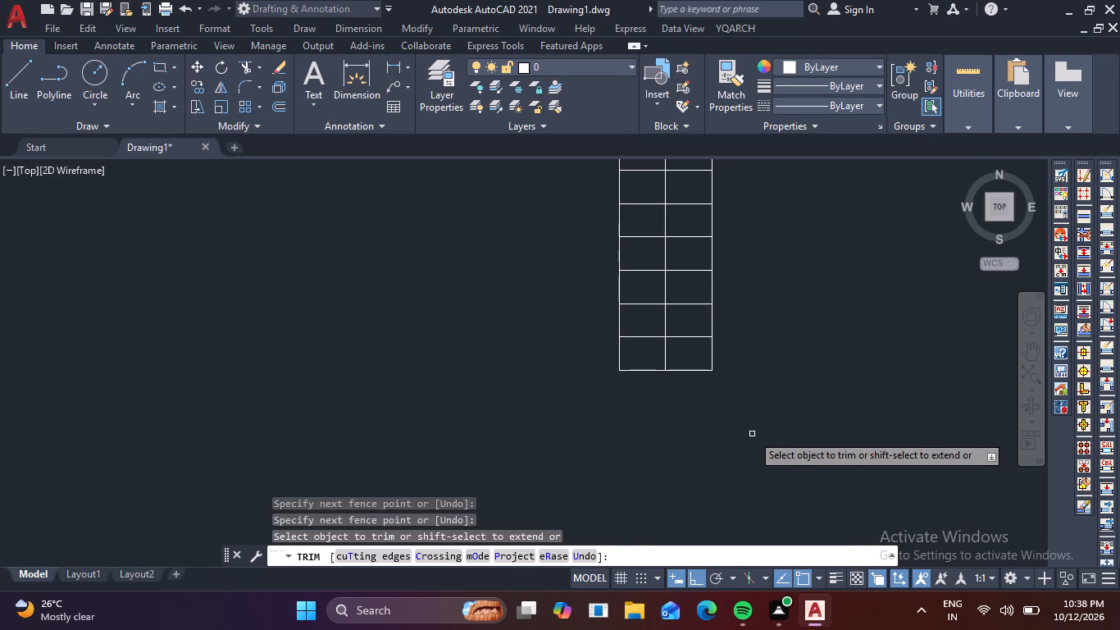
key("Escape")
Trim the ends of the three vertical grid lines that extend above the topmost horizontal line.
middle_click_drag(763, 395, 768, 465)
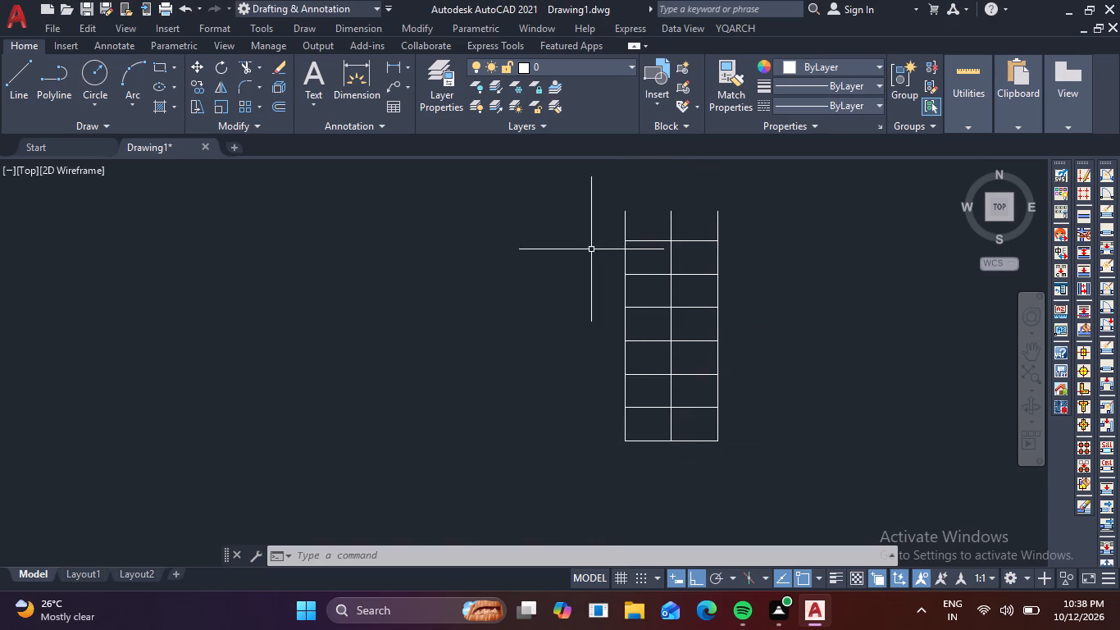
key("Escape")
type("TR")
key("space")
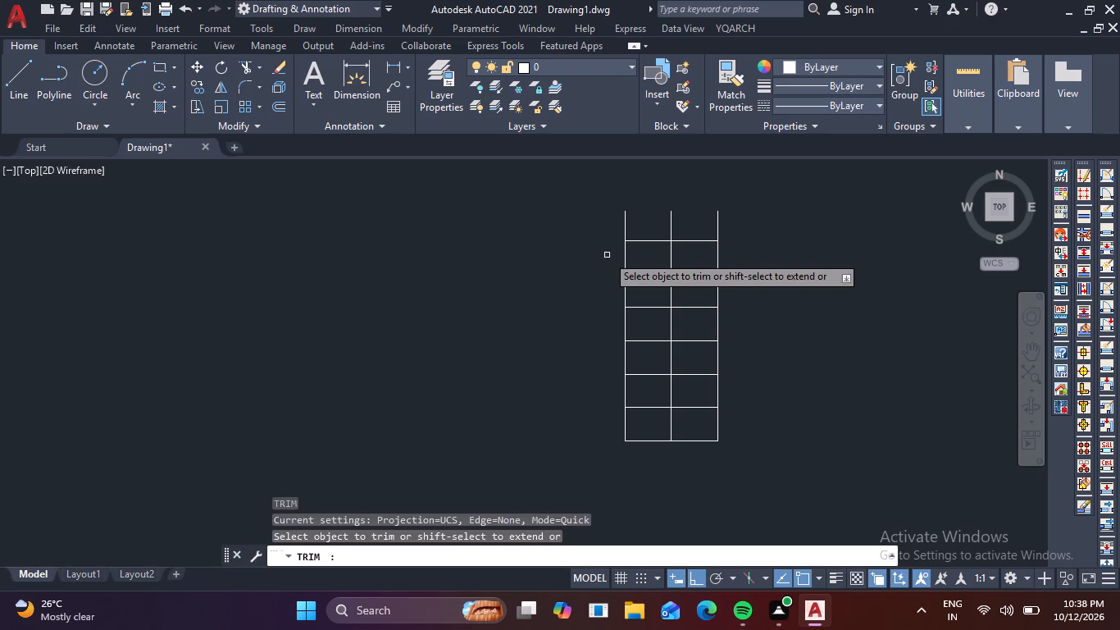
scroll(598, 249, "up", 1)
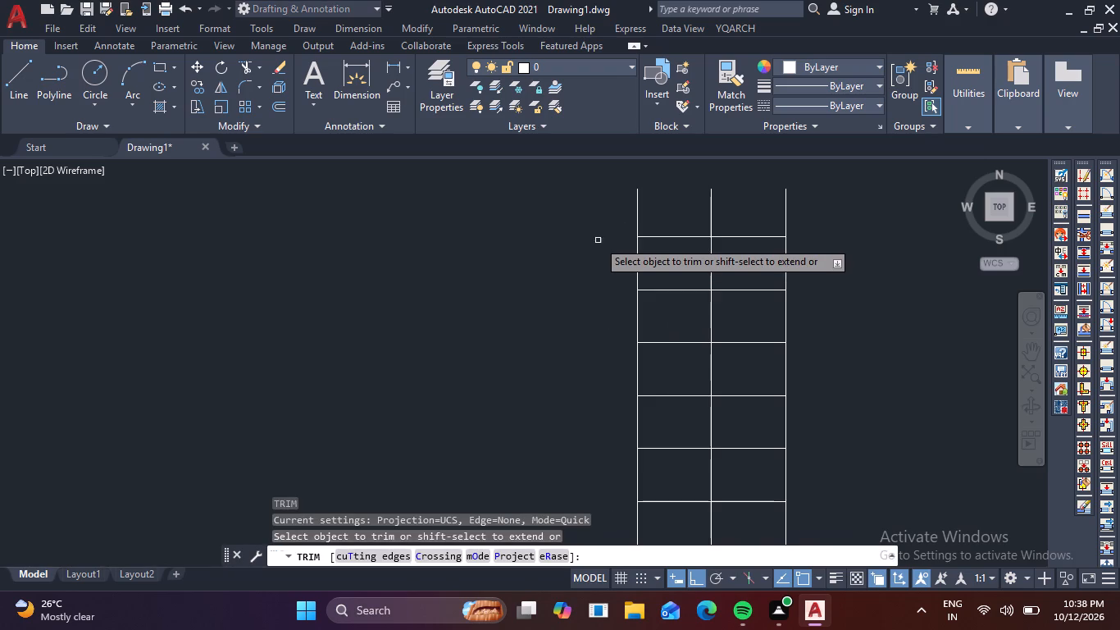
left_click_drag(617, 209, 803, 217)
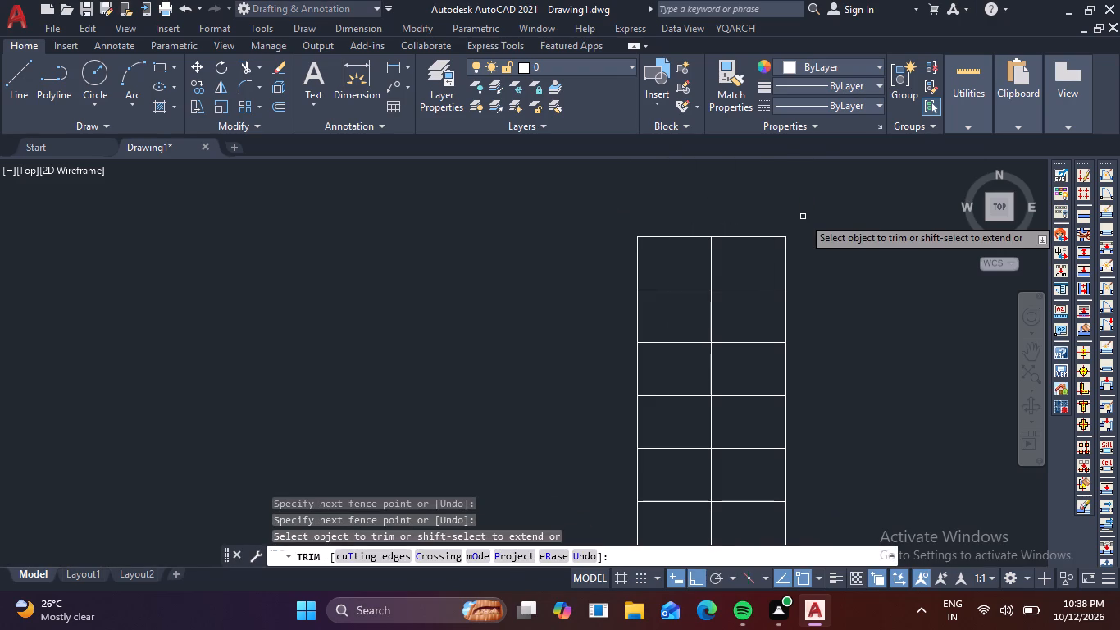
key("Escape")
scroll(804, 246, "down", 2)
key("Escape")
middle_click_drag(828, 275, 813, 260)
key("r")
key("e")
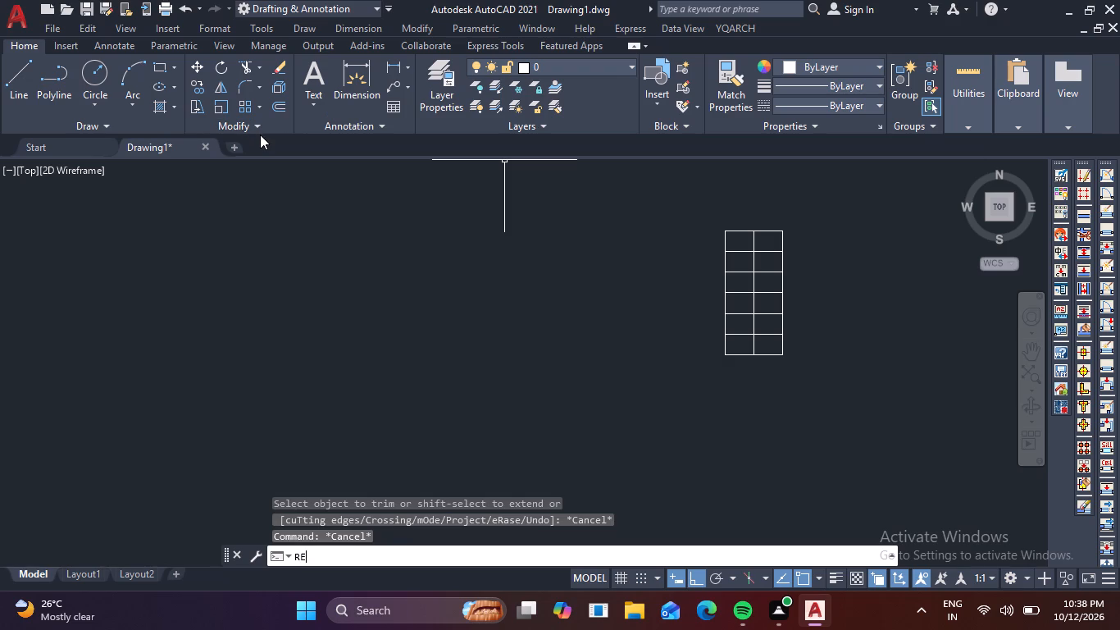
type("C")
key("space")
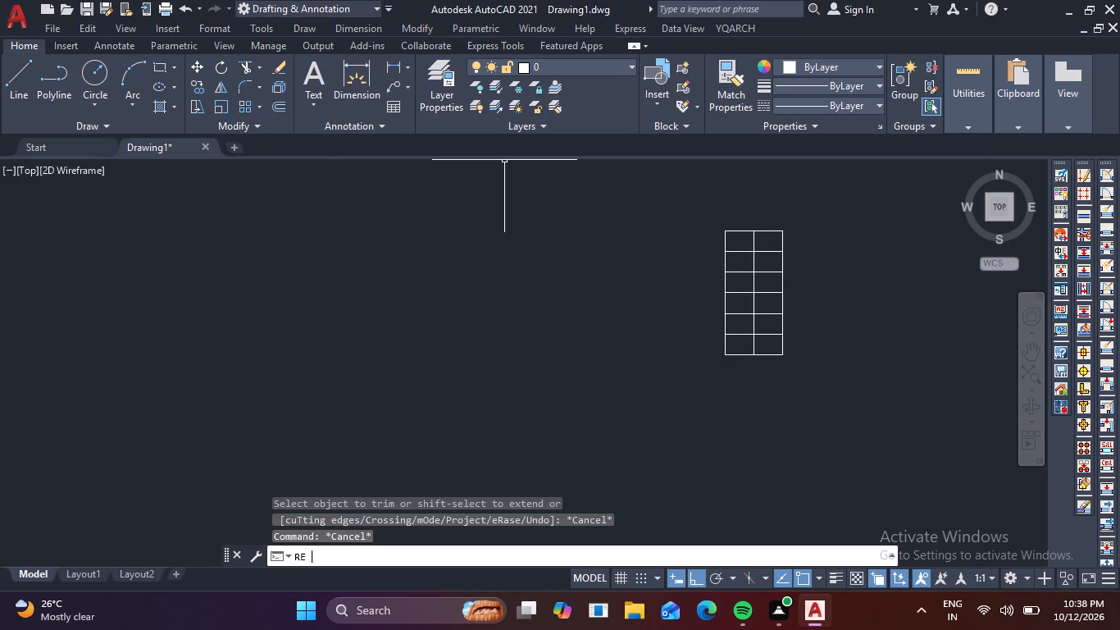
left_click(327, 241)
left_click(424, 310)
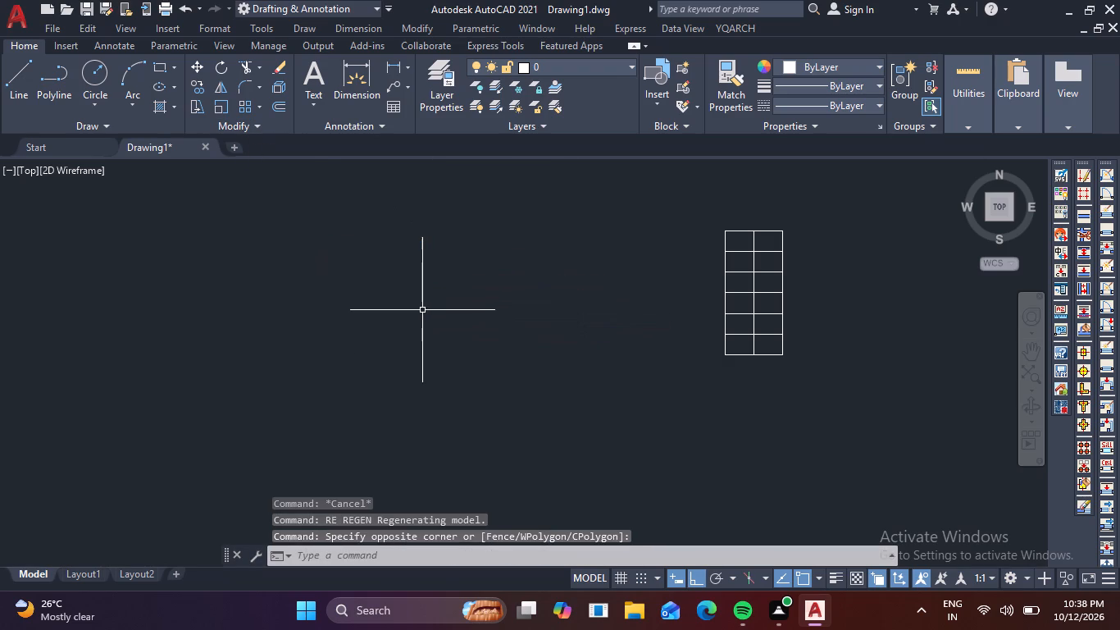
Draw an 1800 by 1800 mm square with the Rectangle command in the empty area to the left of the grid.
key("r")
type("EC")
key("space")
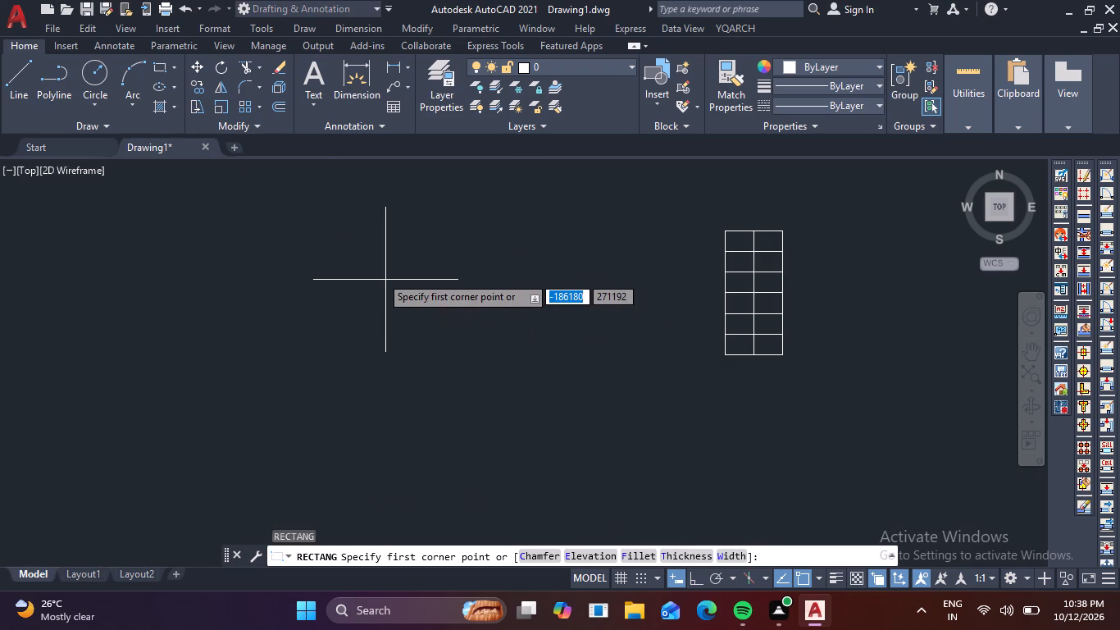
left_click(368, 261)
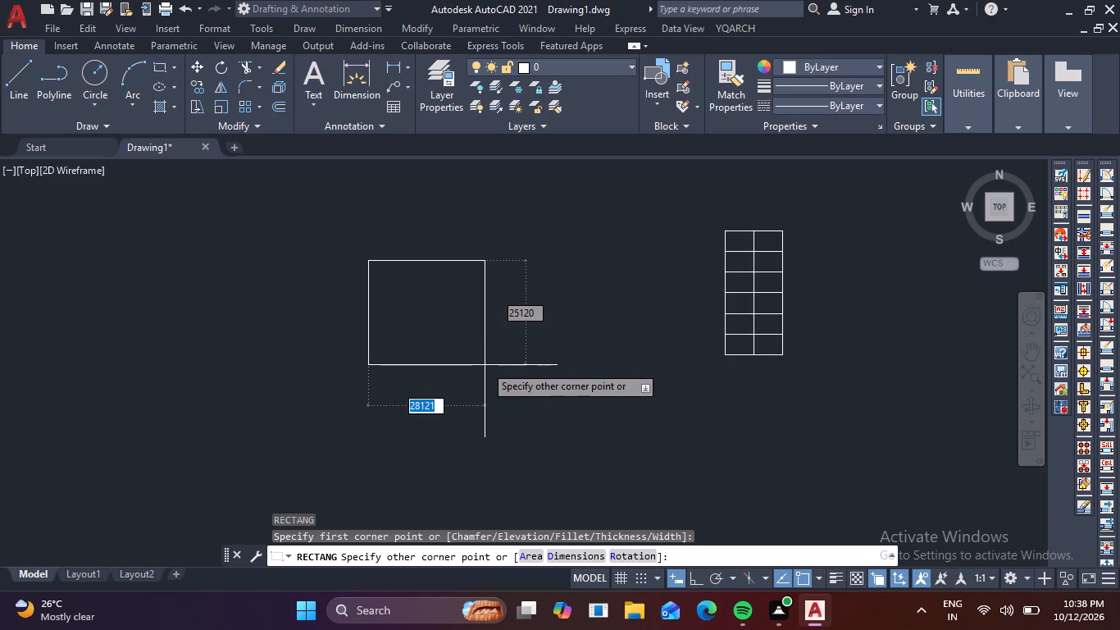
key("1")
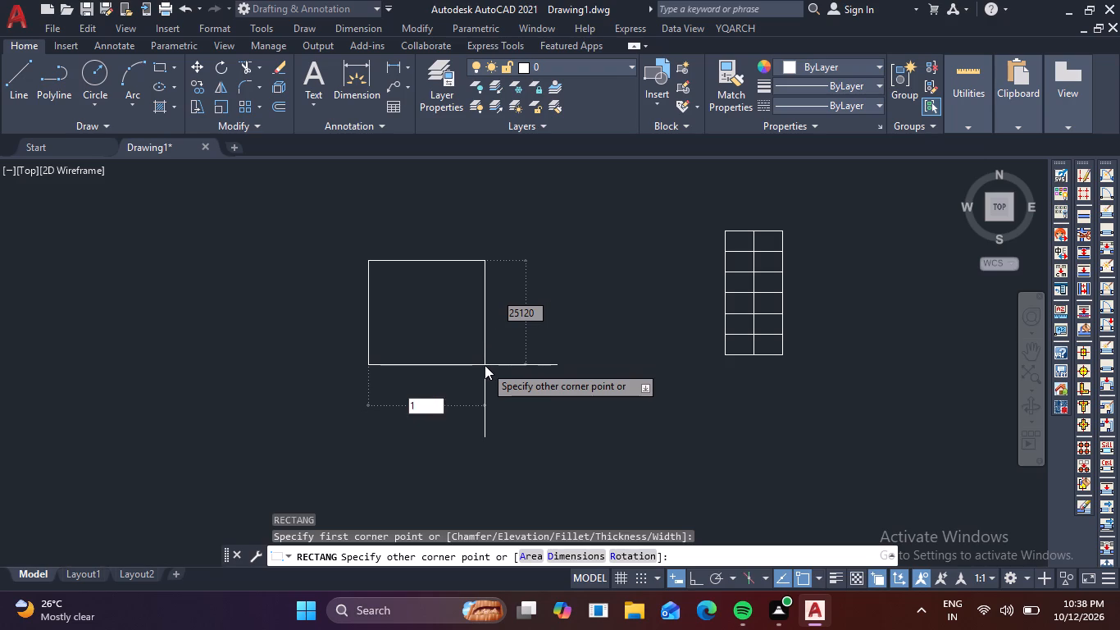
type("800")
key("Tab")
key("1")
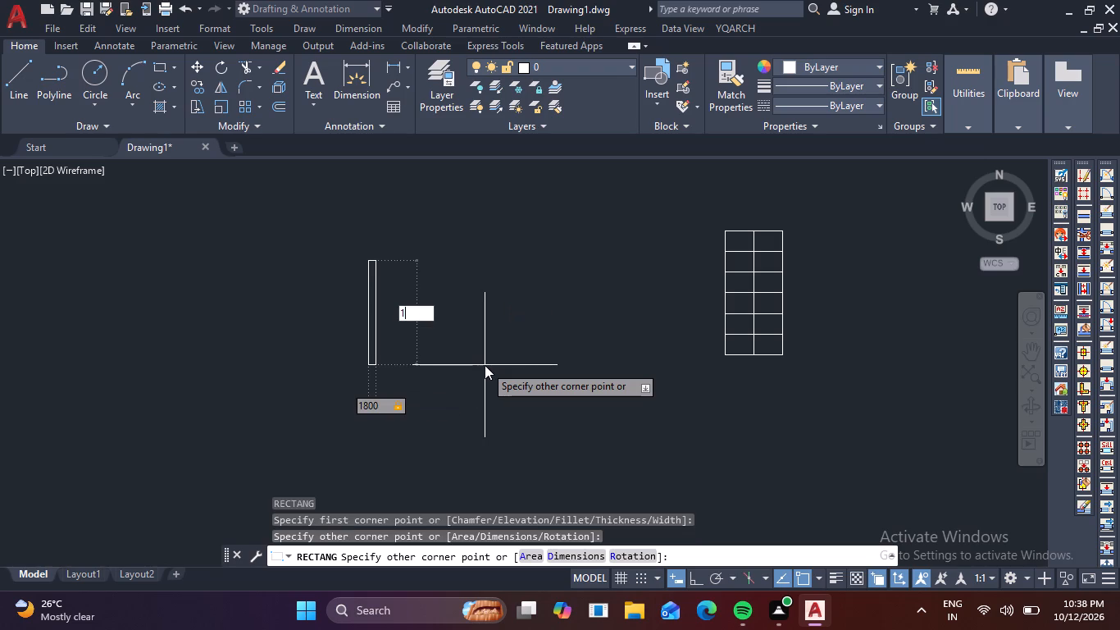
type("800")
key("Return")
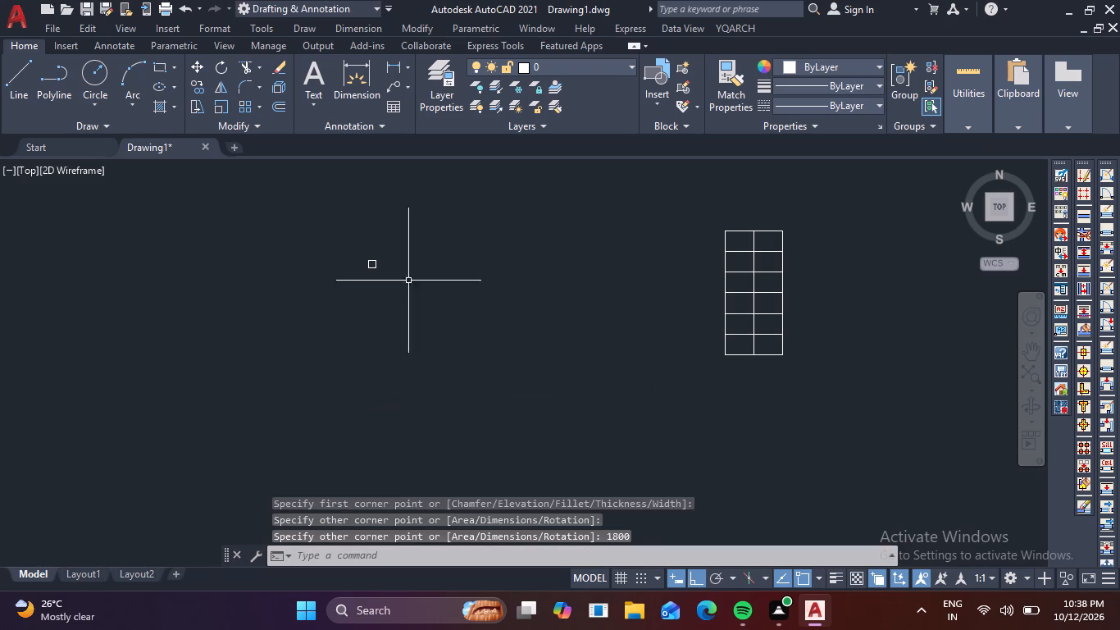
Draw a 500 by 500 mm square with the Rectangle command below and to the left of the 1800 mm square.
scroll(386, 262, "up", 2)
scroll(398, 313, "down", 1)
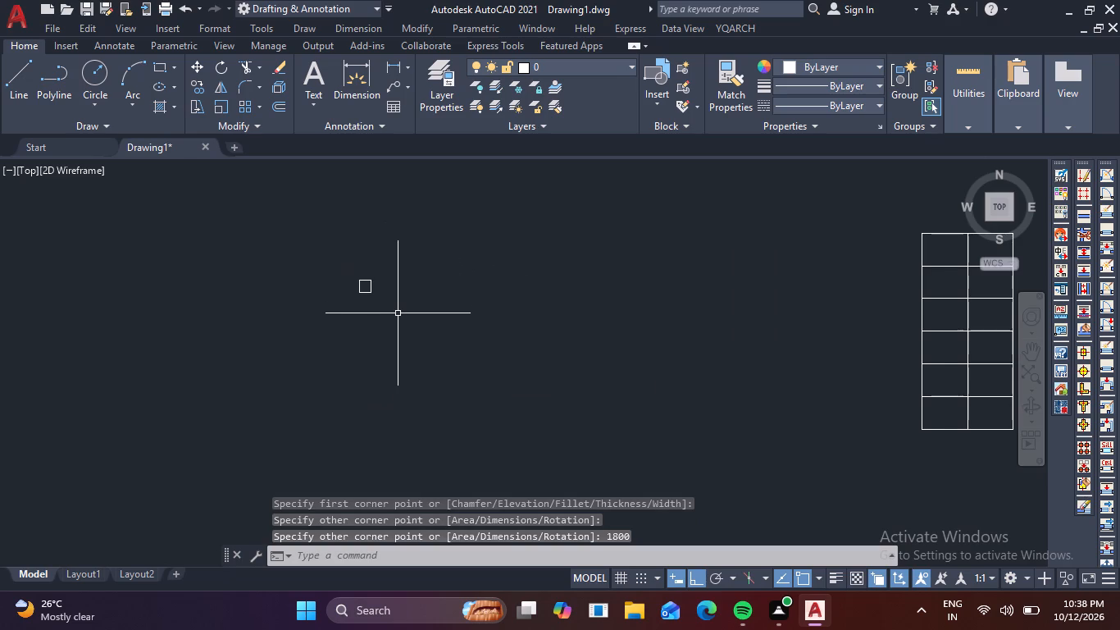
scroll(329, 295, "up", 4)
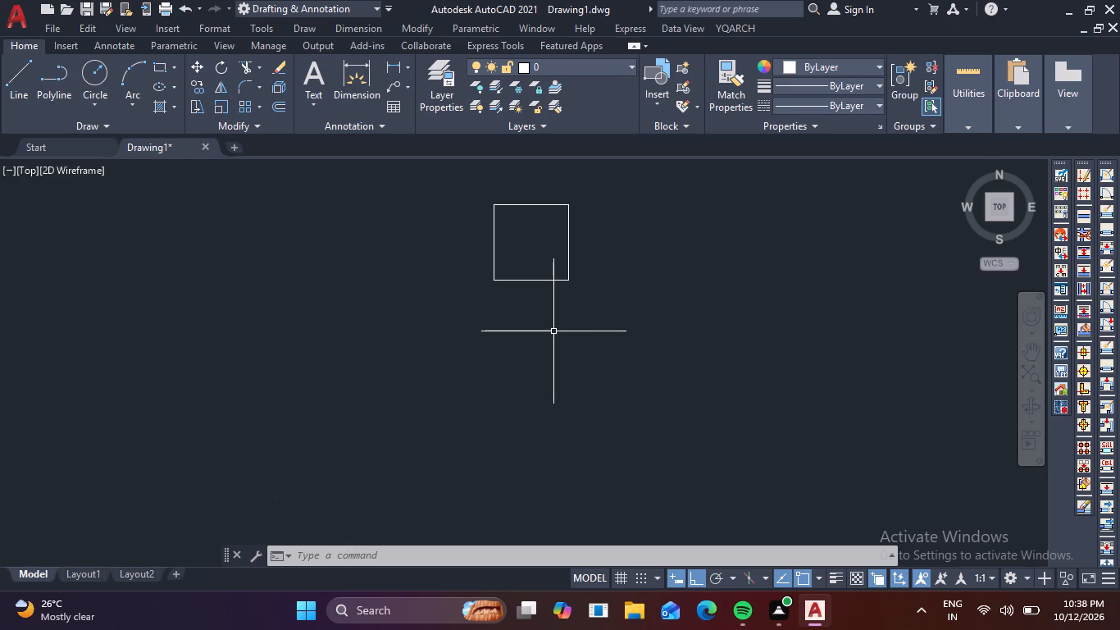
key("space")
left_click(344, 326)
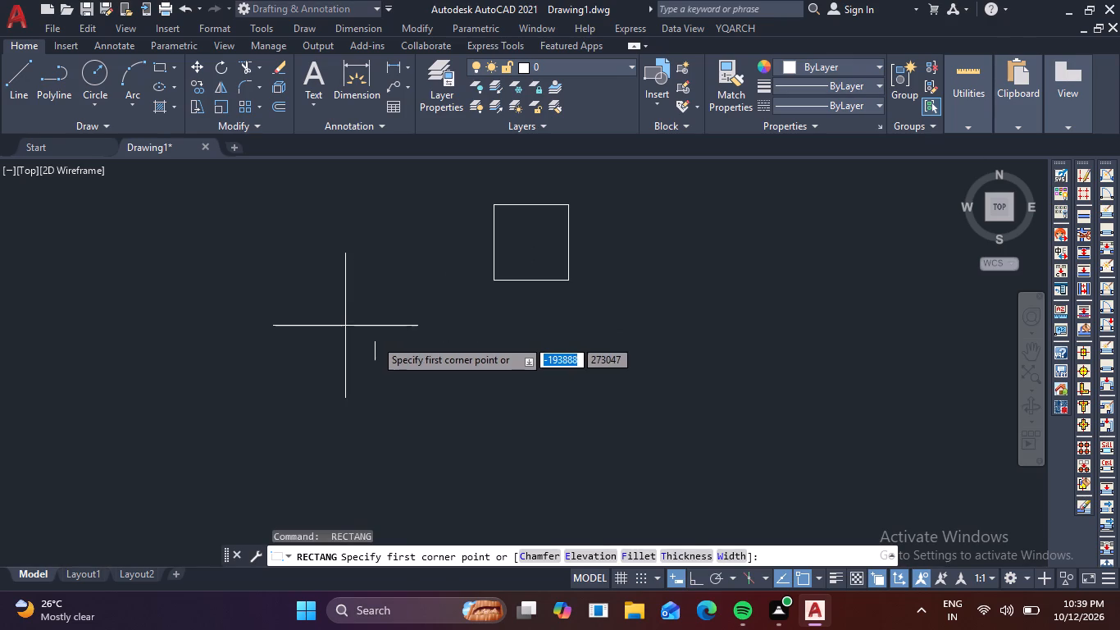
left_click(385, 346)
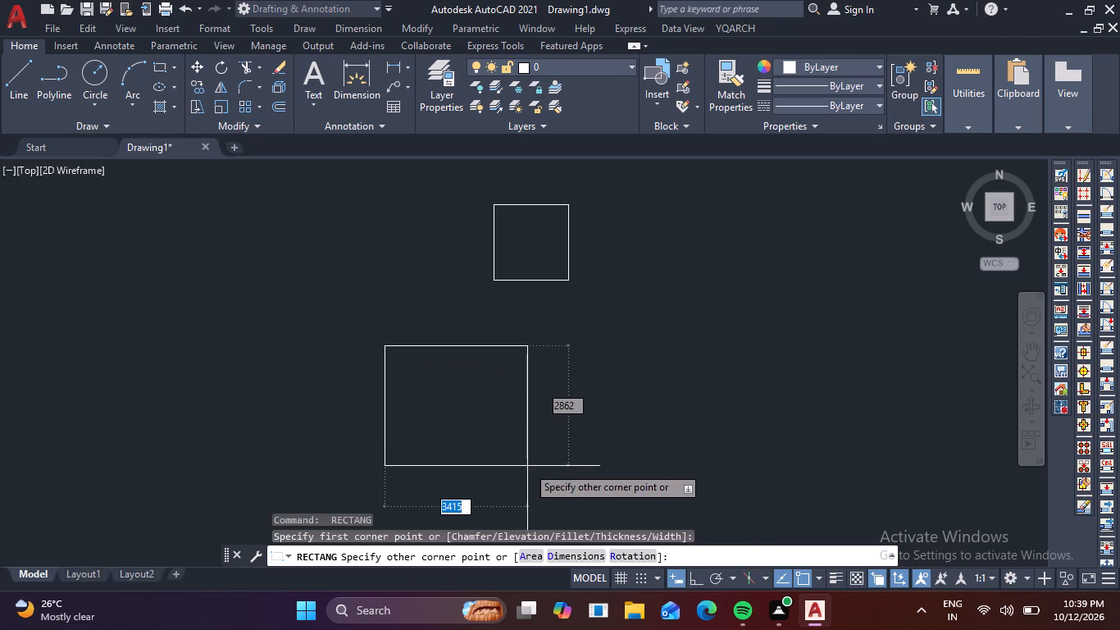
type("500")
key("Tab")
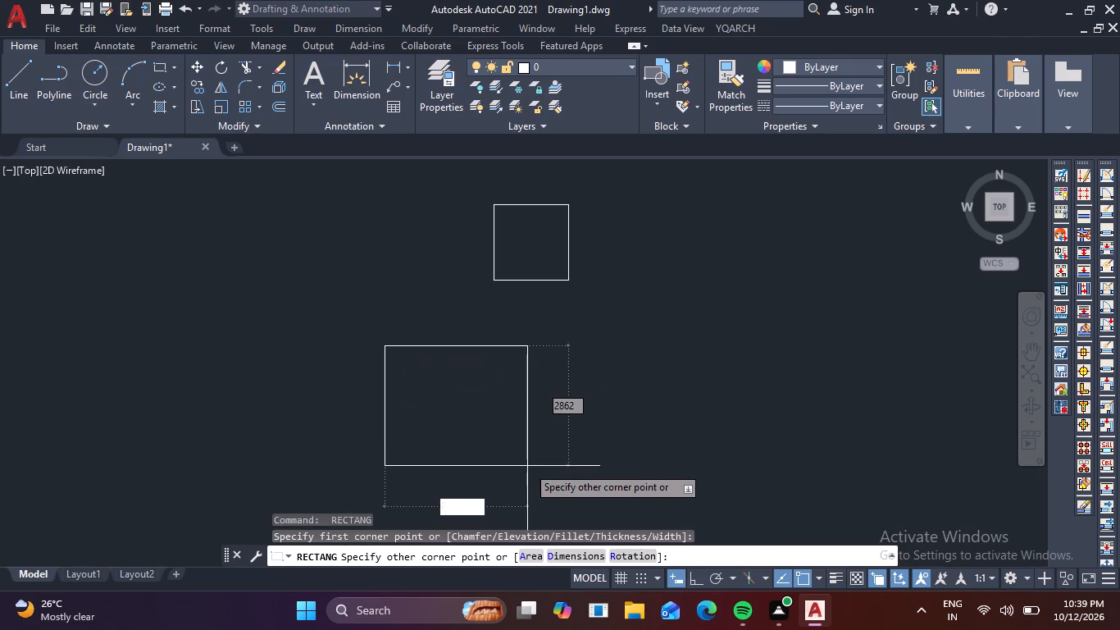
type("500")
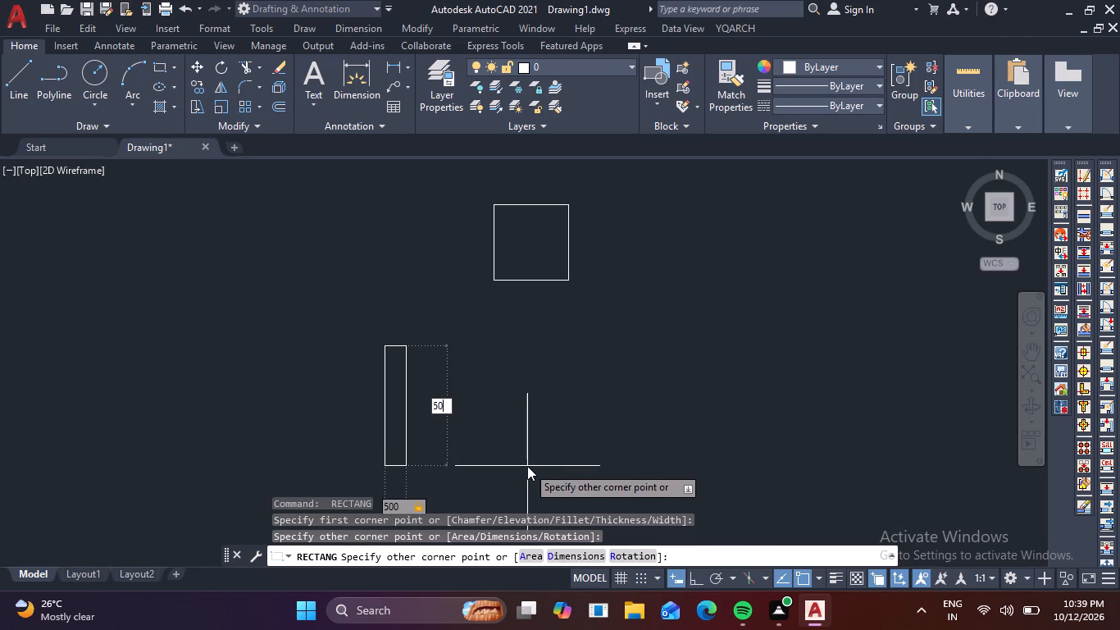
key("Return")
Move the 500 mm square by its centre to the centre of the 1800 mm square, with Ortho off.
left_click_drag(433, 377, 424, 379)
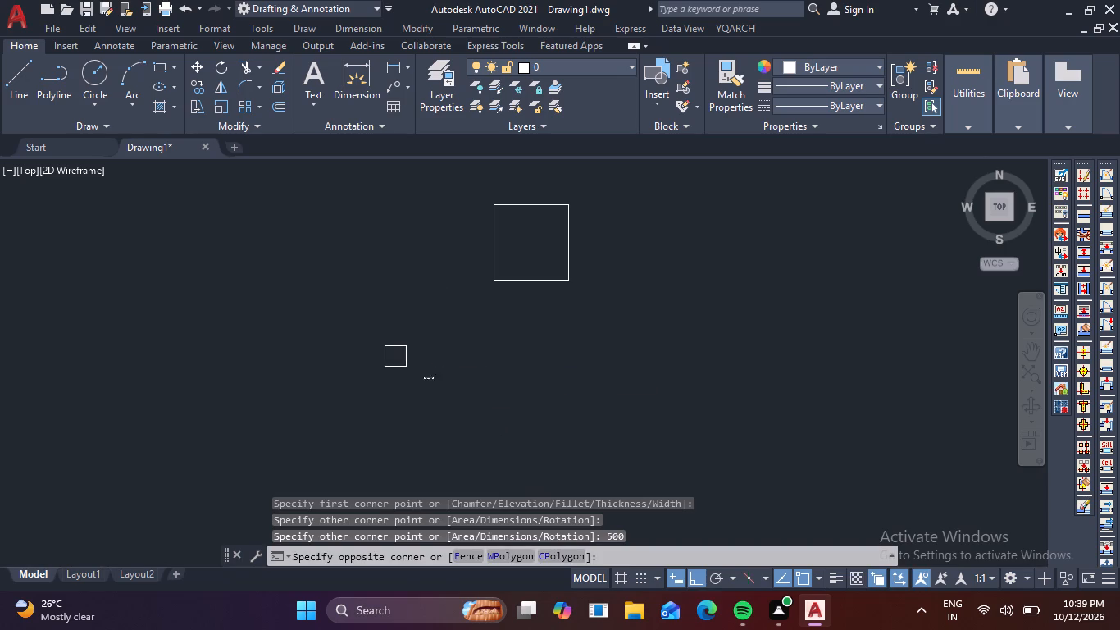
left_click(369, 336)
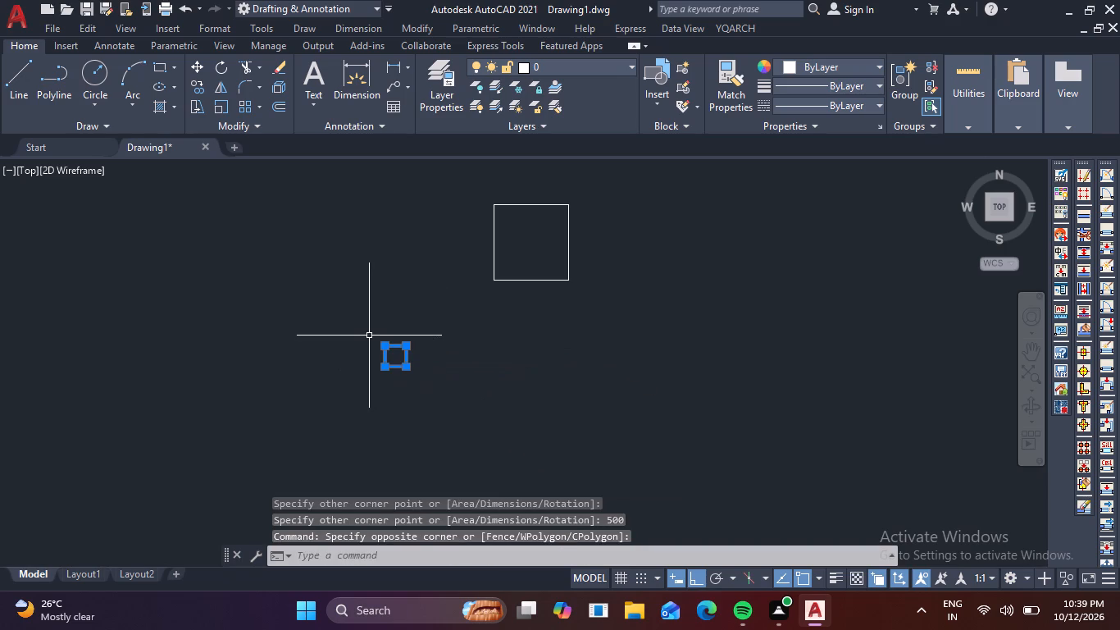
type("M")
key("space")
left_click(394, 362)
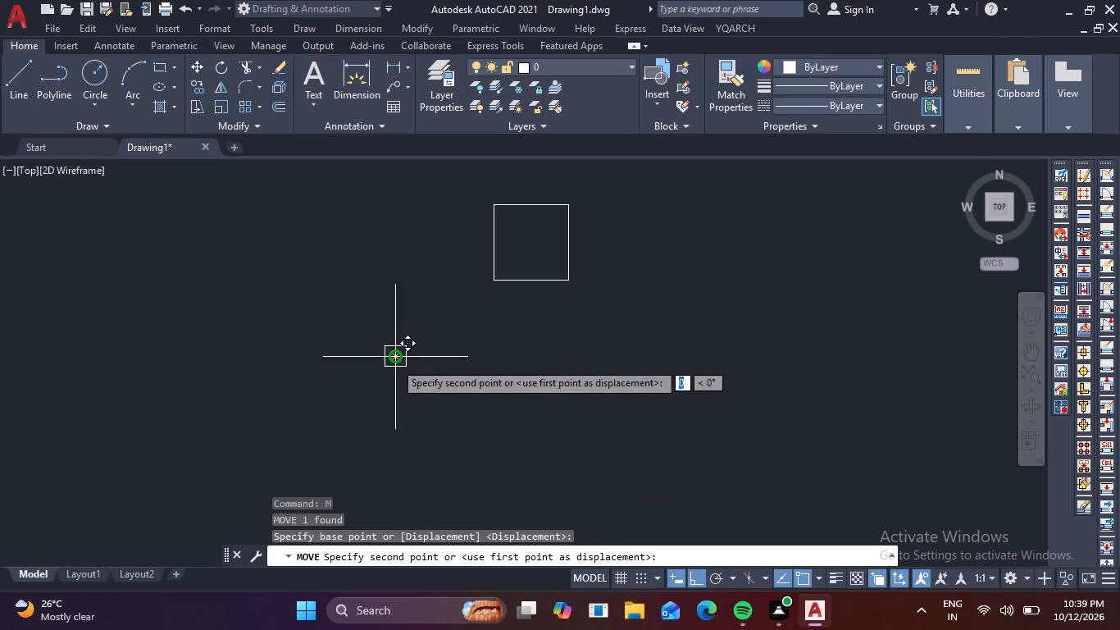
key("F8")
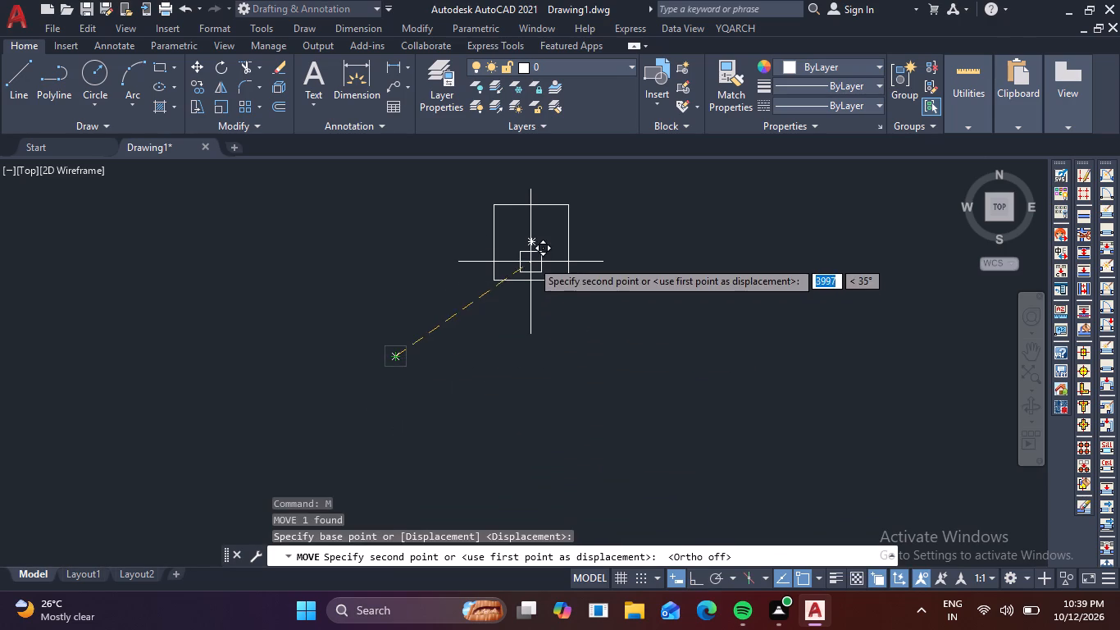
left_click(535, 246)
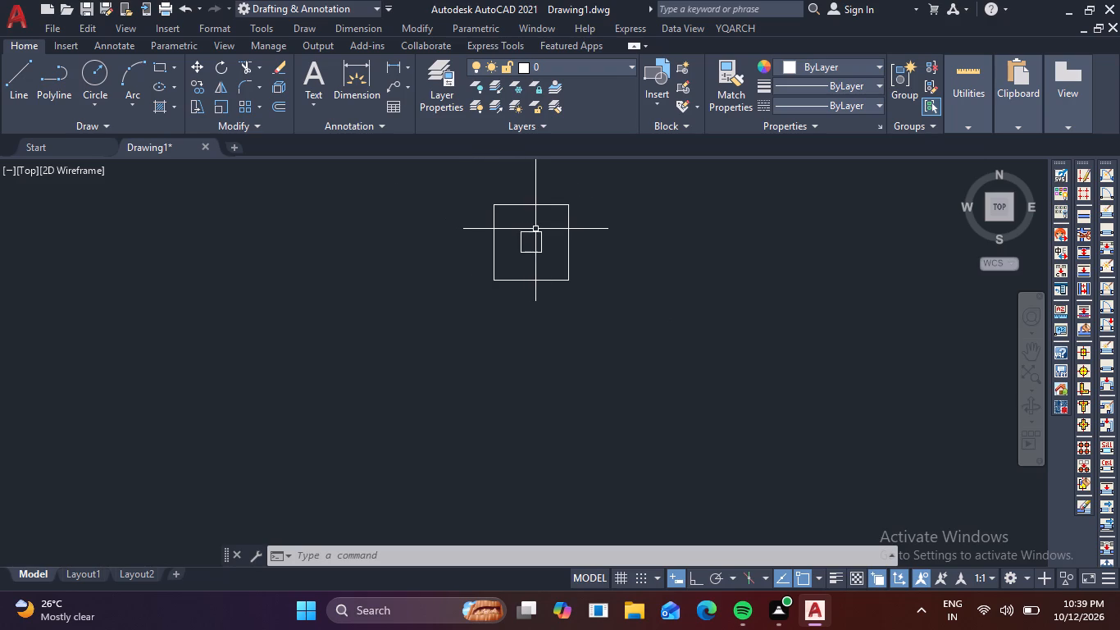
Fill the inner 500 mm square with a SOLID hatch.
type("H")
key("space")
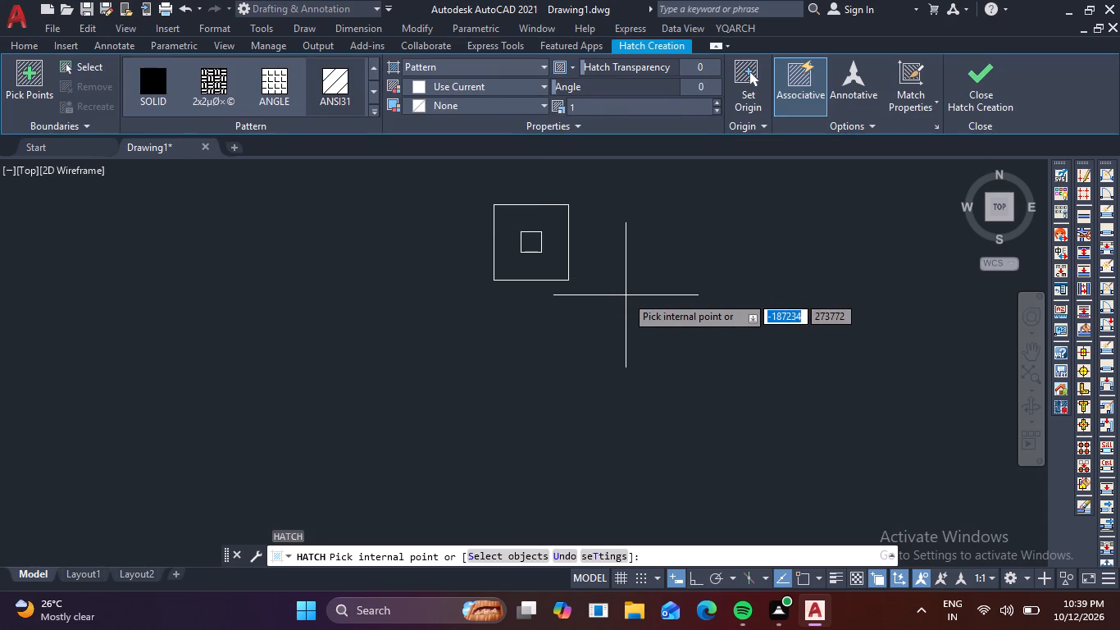
left_click(158, 90)
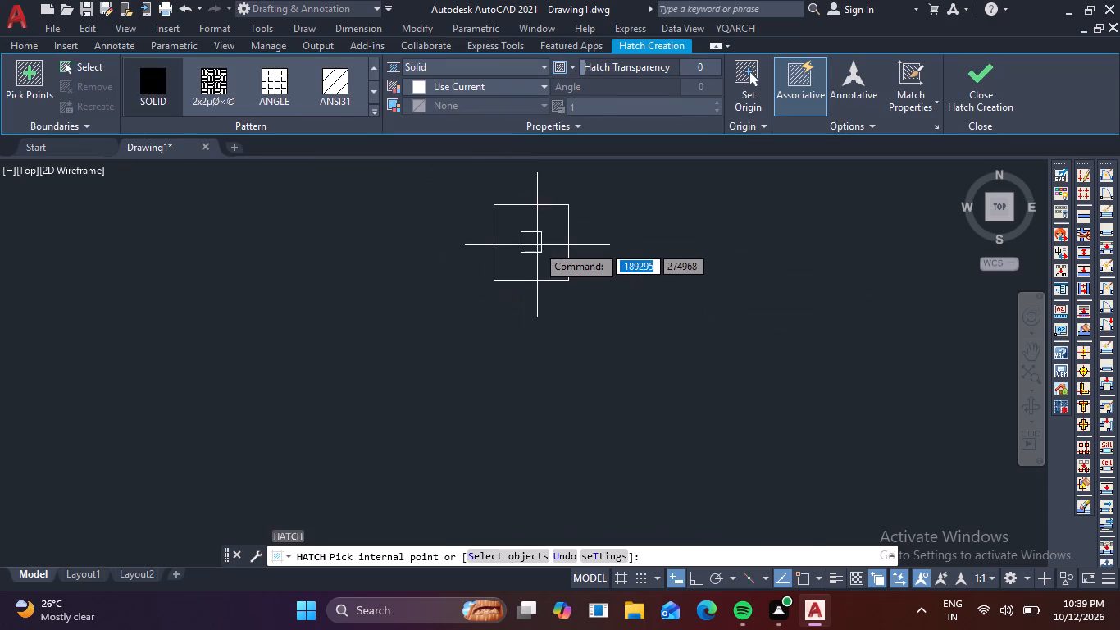
left_click(534, 245)
key("Escape")
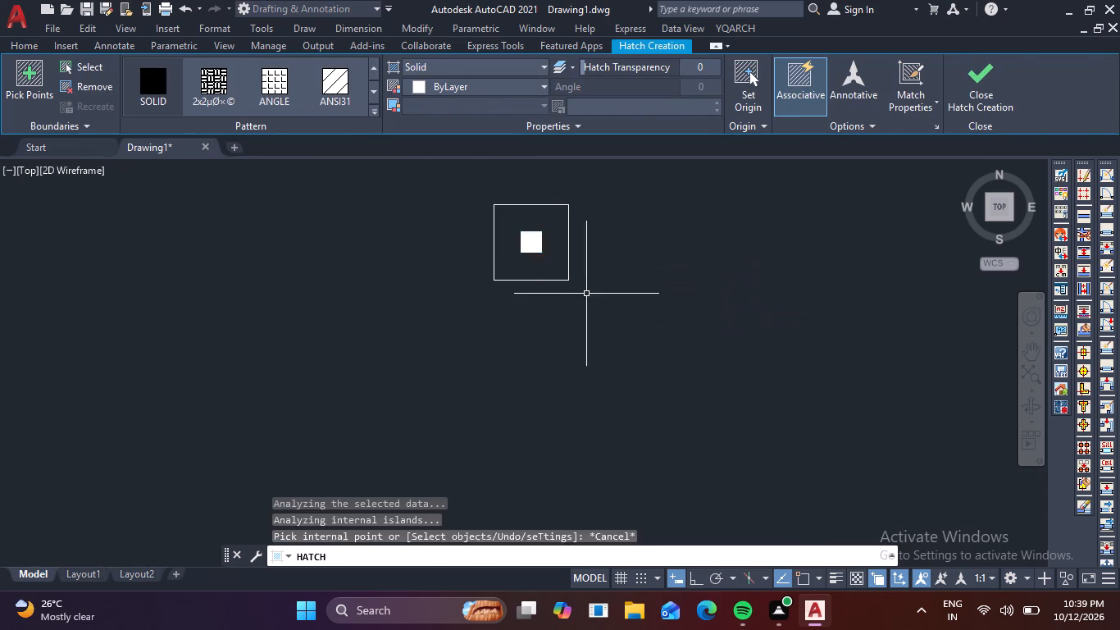
Copy the 1800 mm square with its hatched 500 mm square, by its centre, onto both ends of the grid's top horizontal line.
left_click(470, 180)
left_click(639, 343)
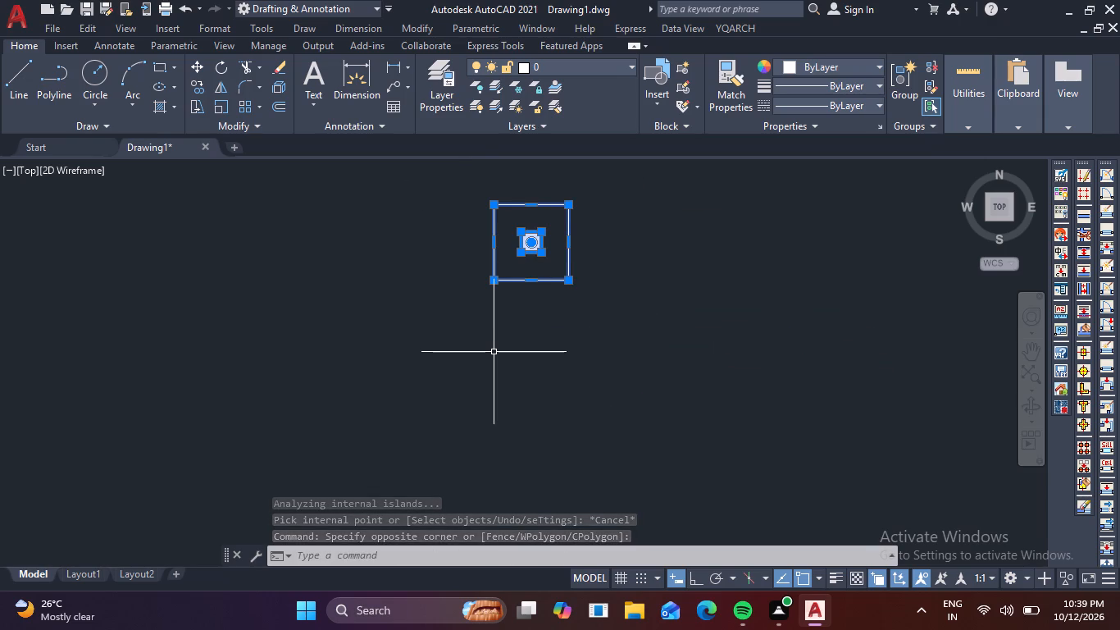
key("c")
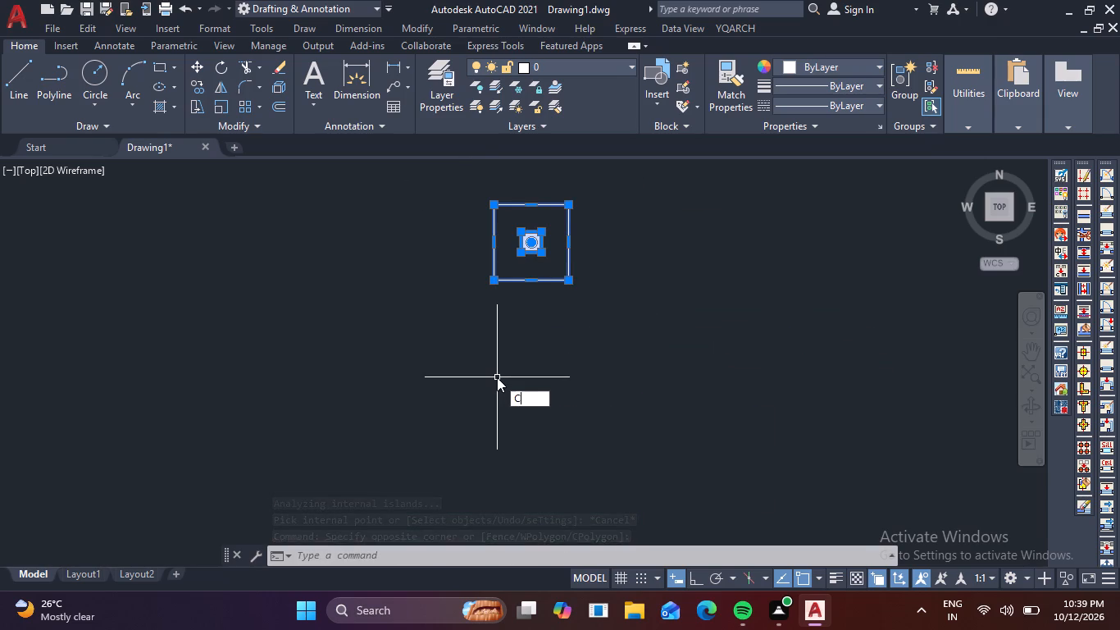
key("o")
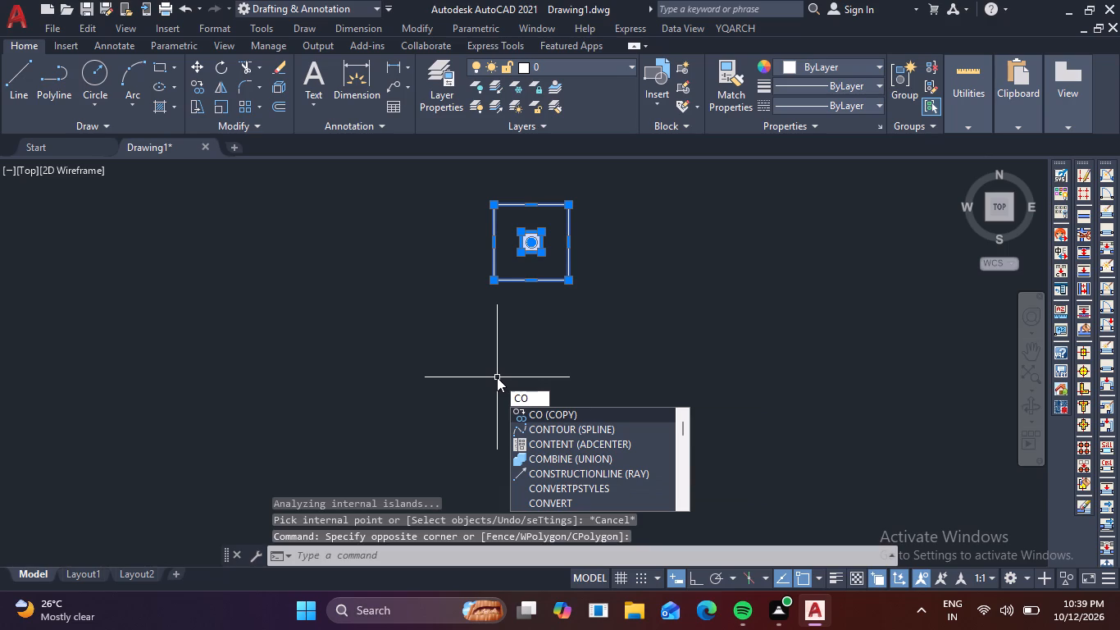
key("space")
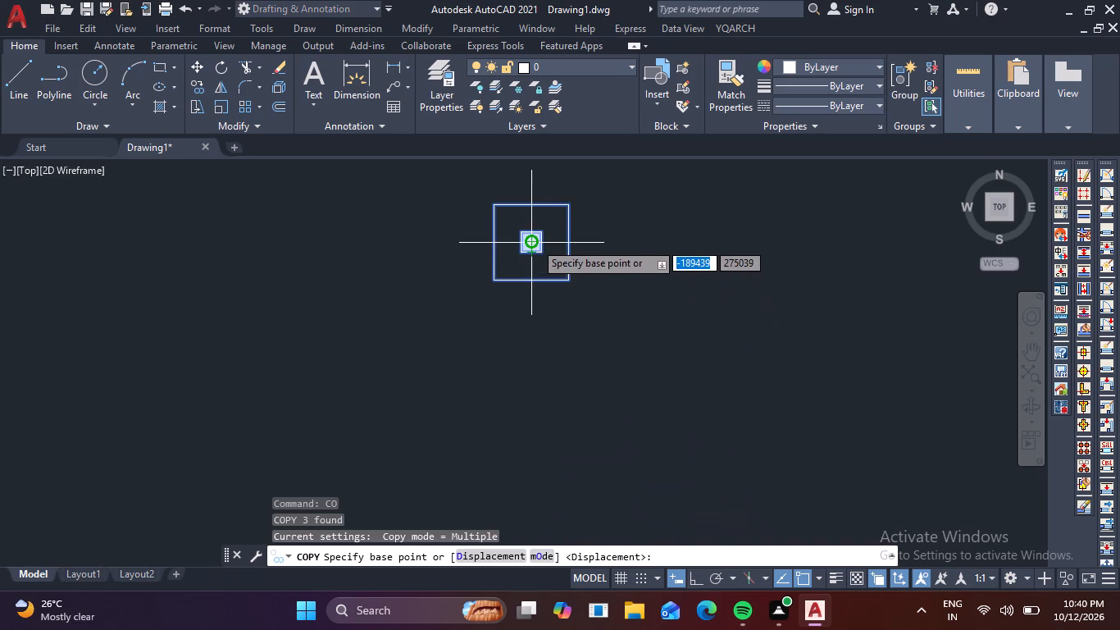
left_click(535, 242)
scroll(804, 250, "down", 4)
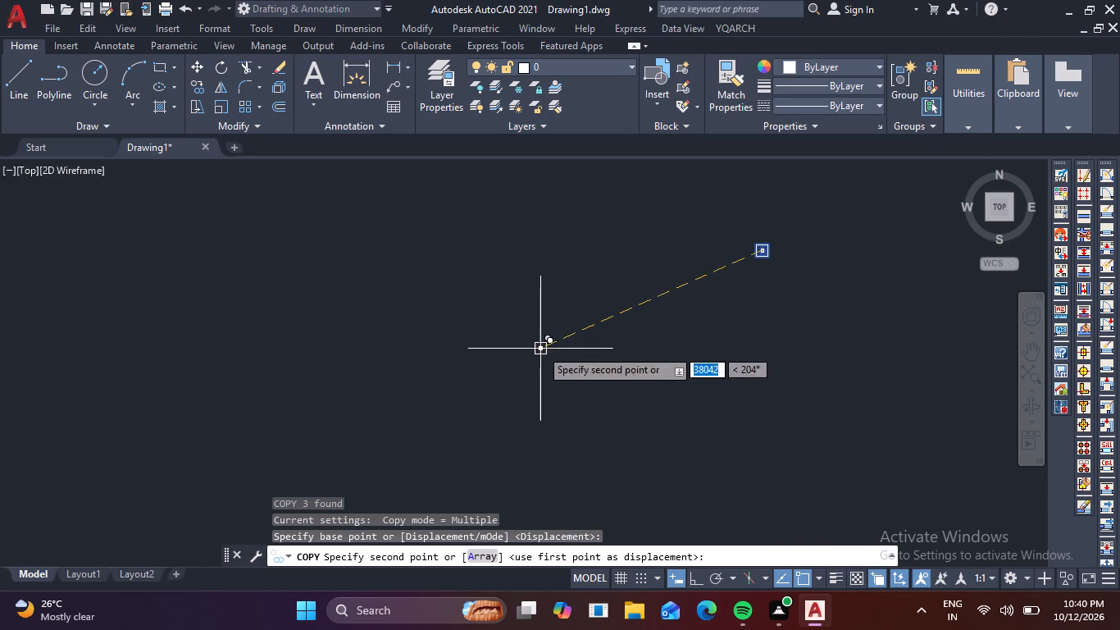
middle_click_drag(875, 260, 307, 418)
scroll(744, 357, "up", 3)
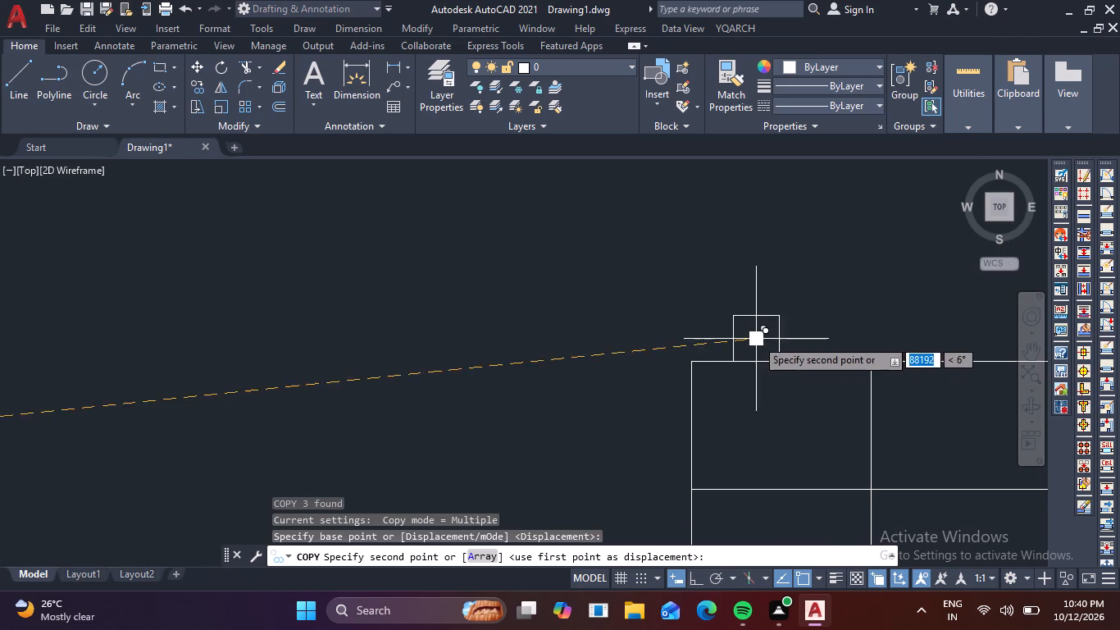
left_click(692, 365)
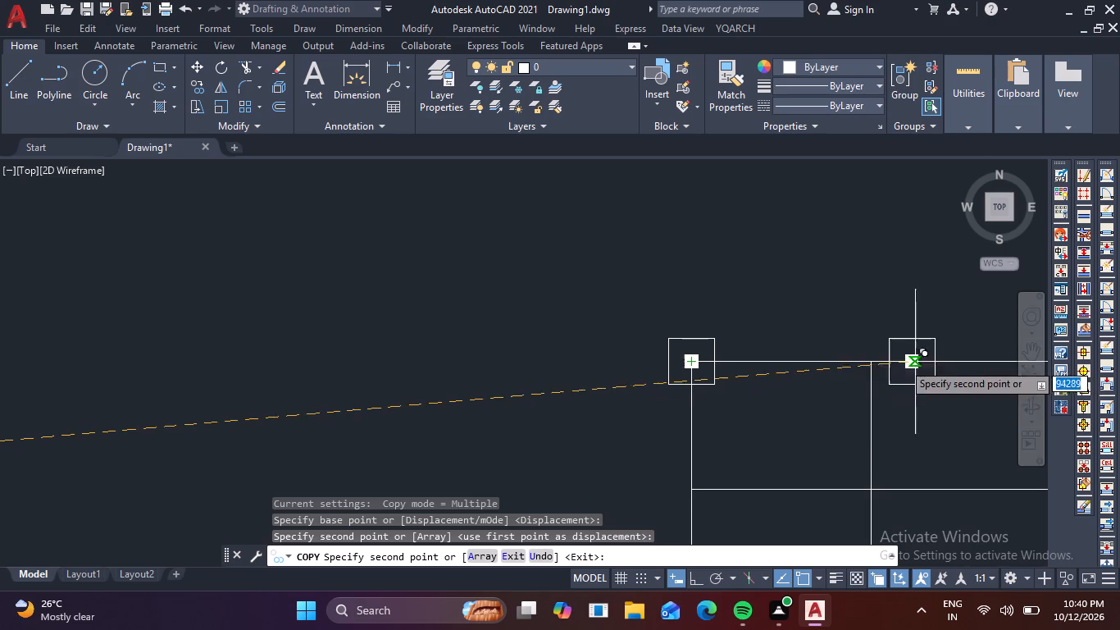
middle_click_drag(953, 386, 653, 363)
left_click(750, 339)
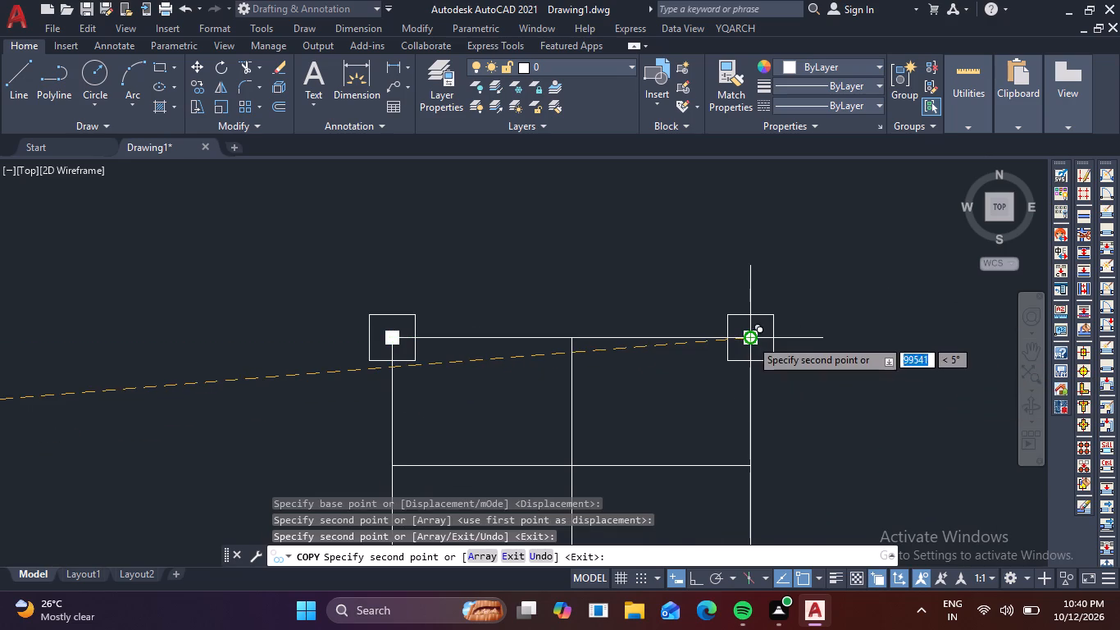
Place copies of the nested squares at both ends of the grid's second horizontal line from the top.
middle_click_drag(791, 390, 883, 199)
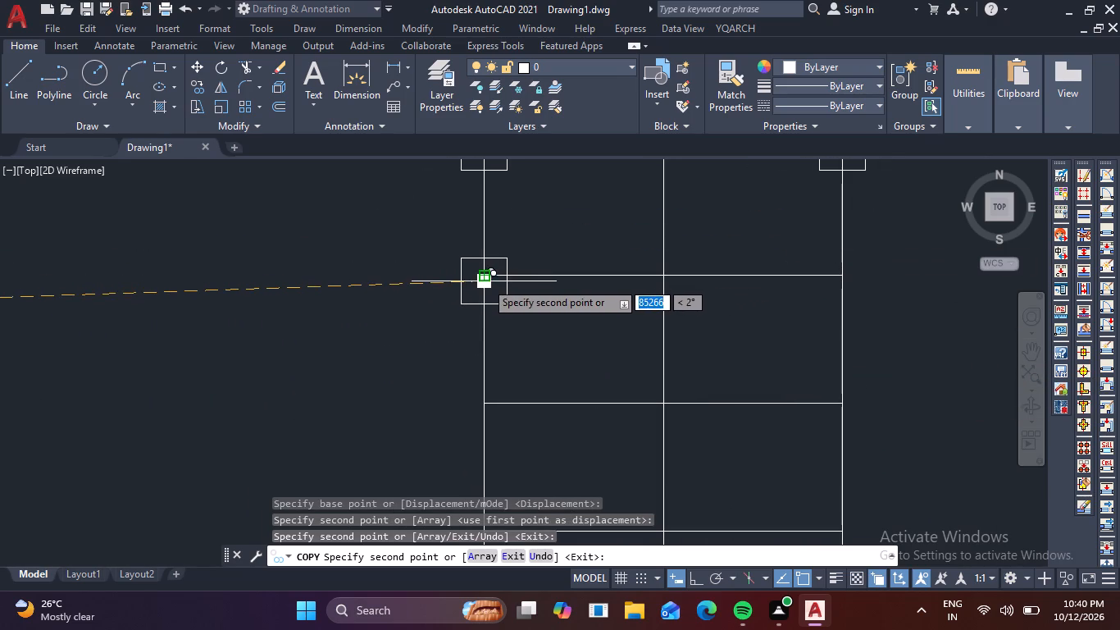
scroll(485, 275, "up", 2)
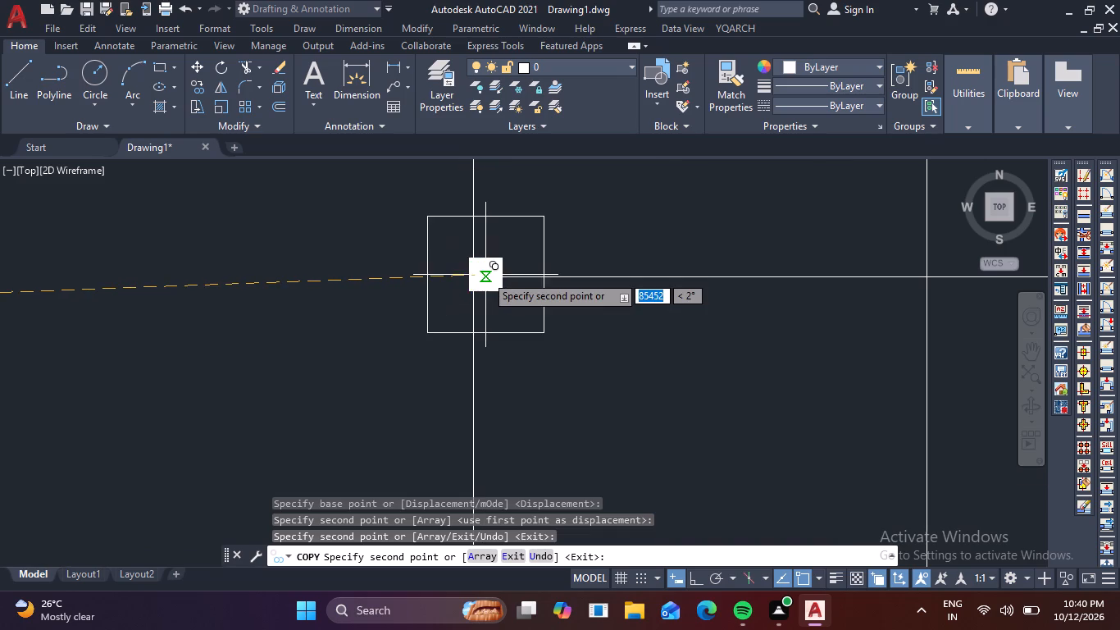
left_click(473, 275)
scroll(665, 276, "down", 2)
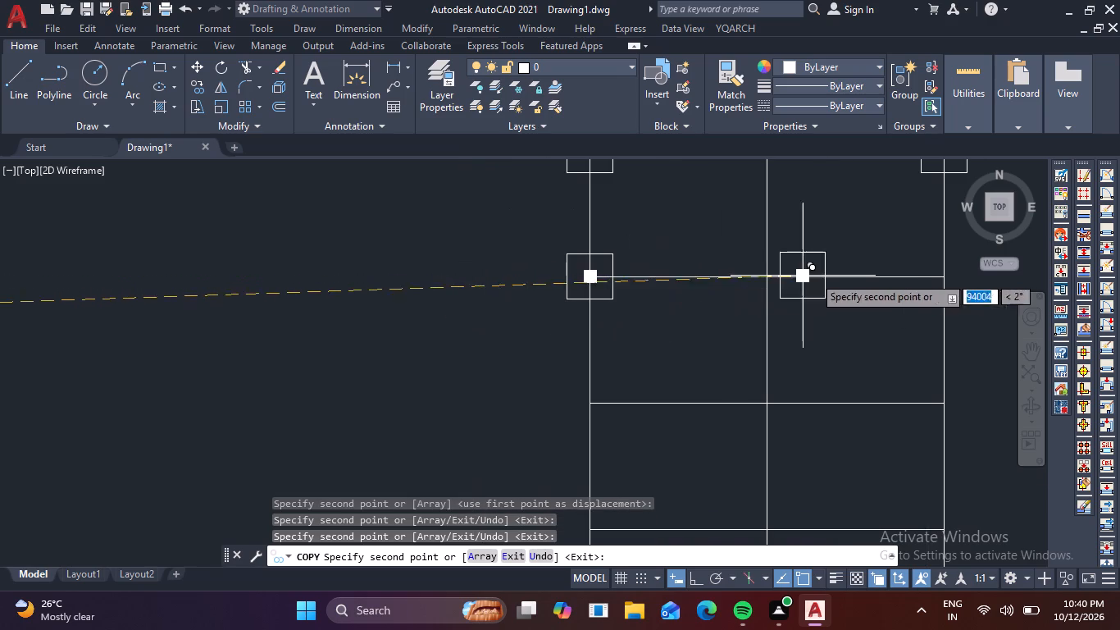
scroll(932, 277, "up", 2)
left_click(947, 276)
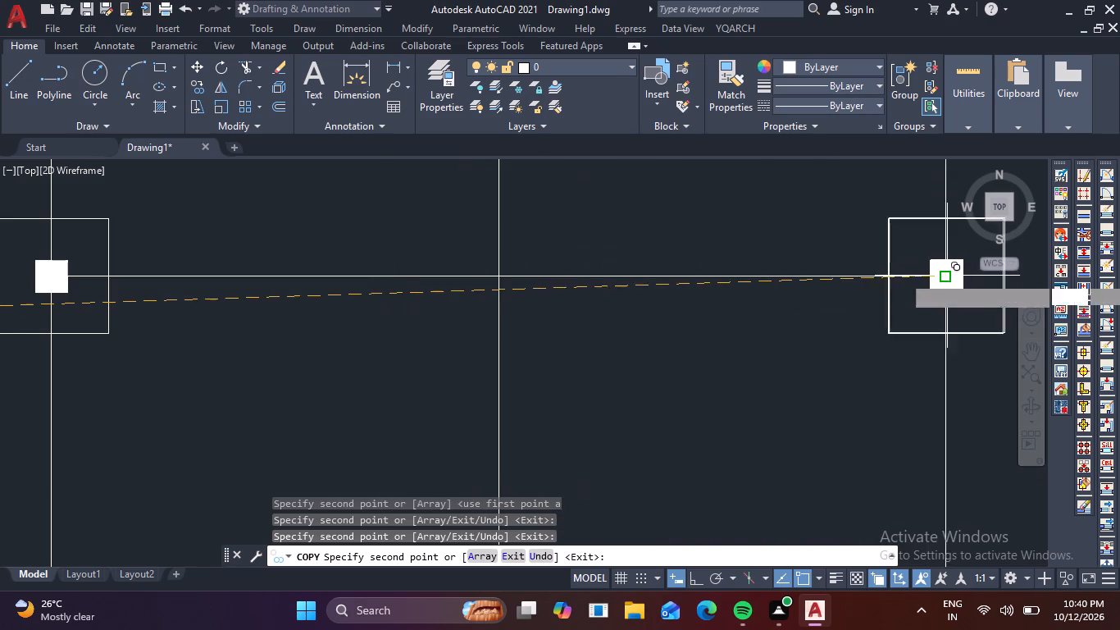
Place copies of the nested squares at both ends of the grid's third horizontal line from the top.
scroll(896, 316, "down", 2)
middle_click_drag(851, 350, 909, 195)
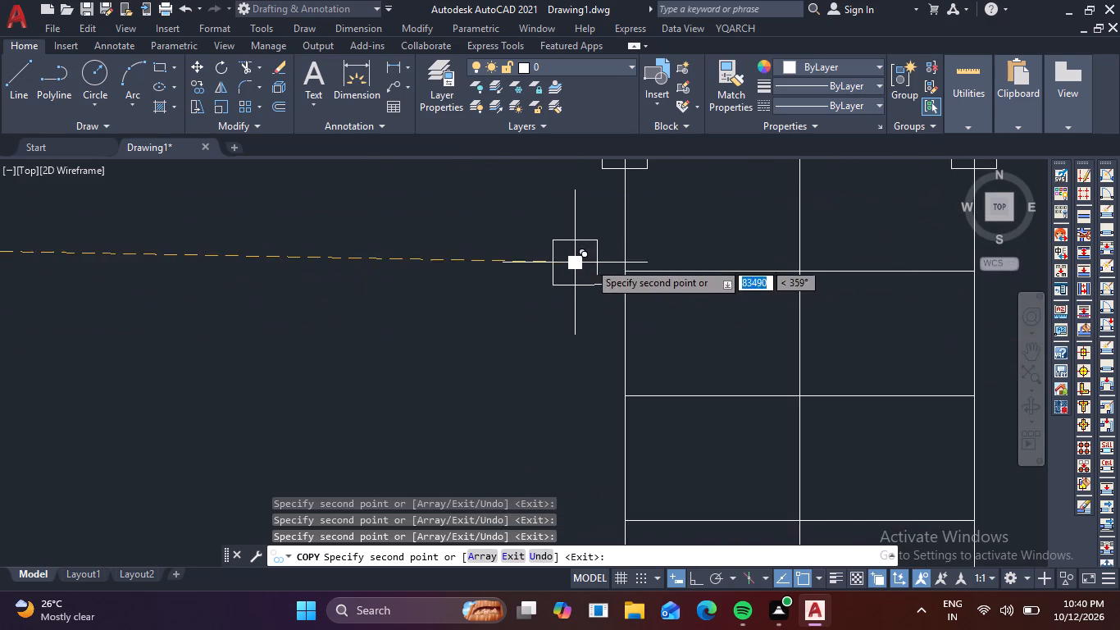
scroll(635, 266, "up", 3)
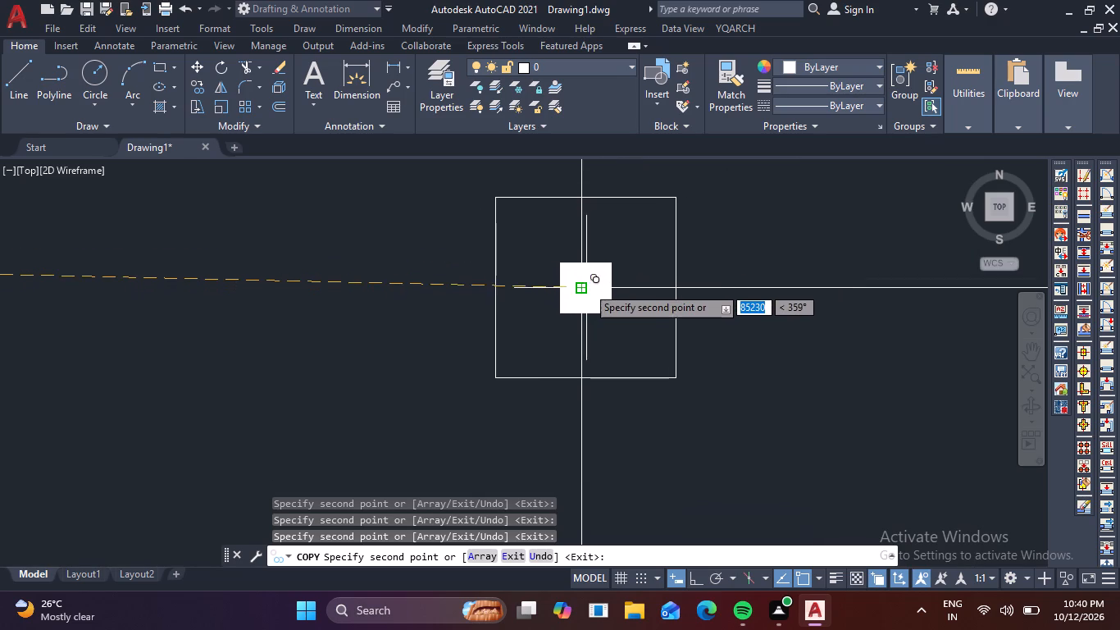
scroll(571, 299, "down", 3)
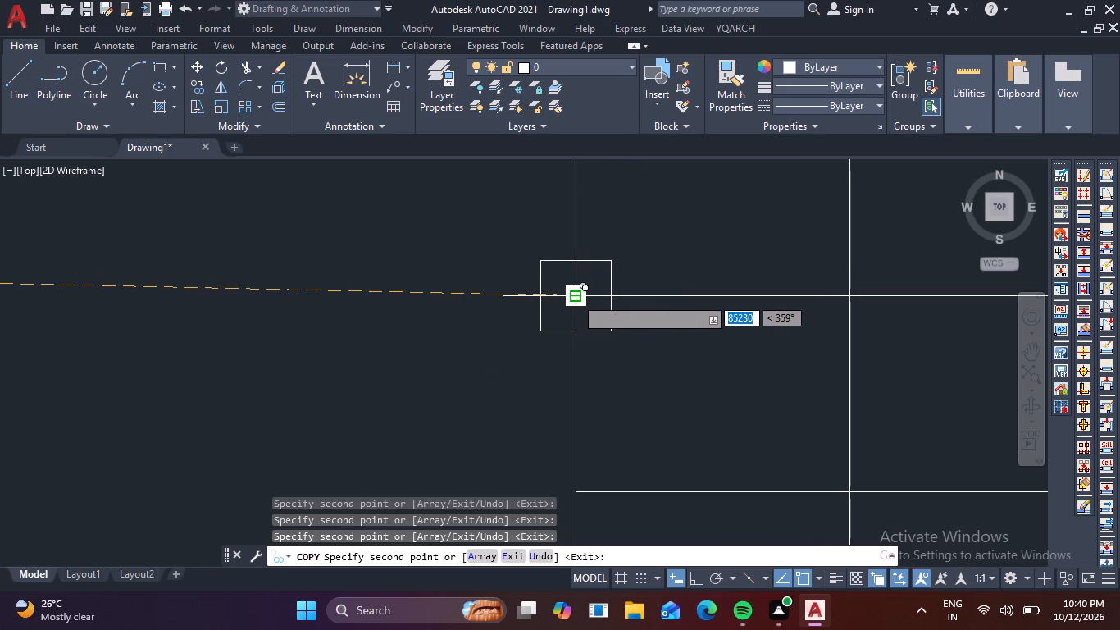
left_click(576, 297)
scroll(631, 327, "down", 2)
scroll(840, 317, "up", 2)
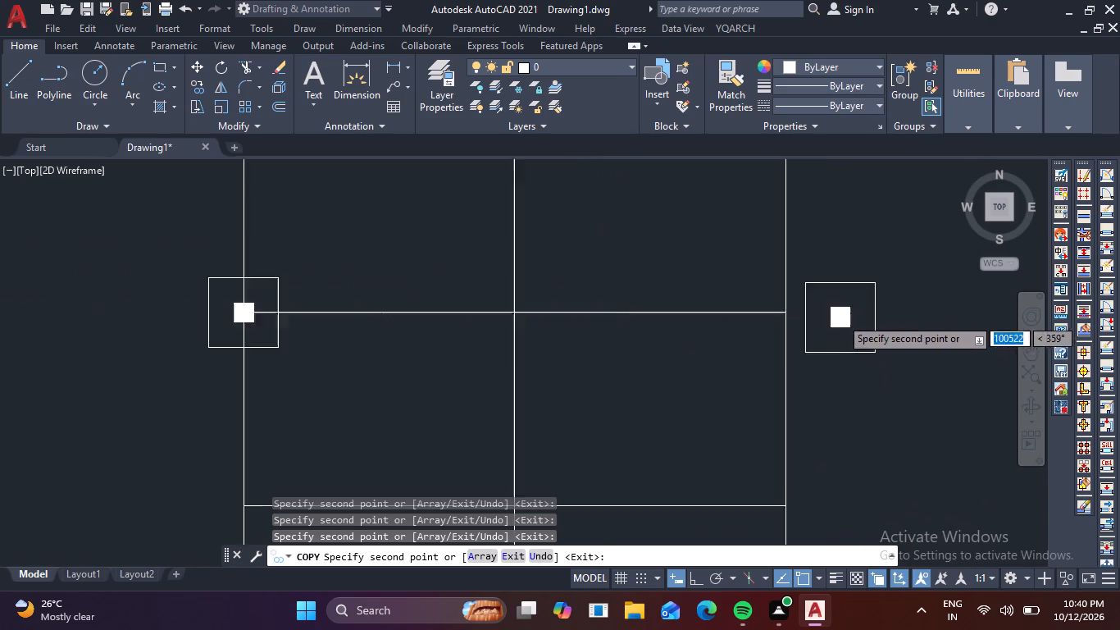
scroll(840, 317, "up", 2)
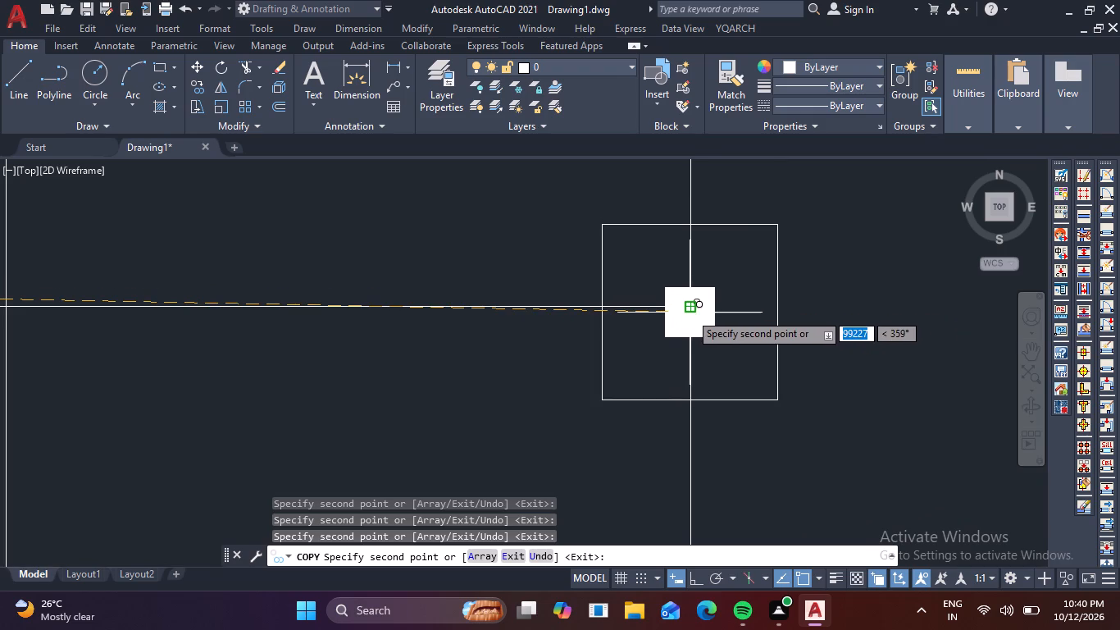
left_click(690, 313)
Place copies of the nested squares at both ends of the grid's fourth and fifth horizontal lines from the top.
scroll(692, 323, "down", 3)
middle_click_drag(658, 374, 745, 169)
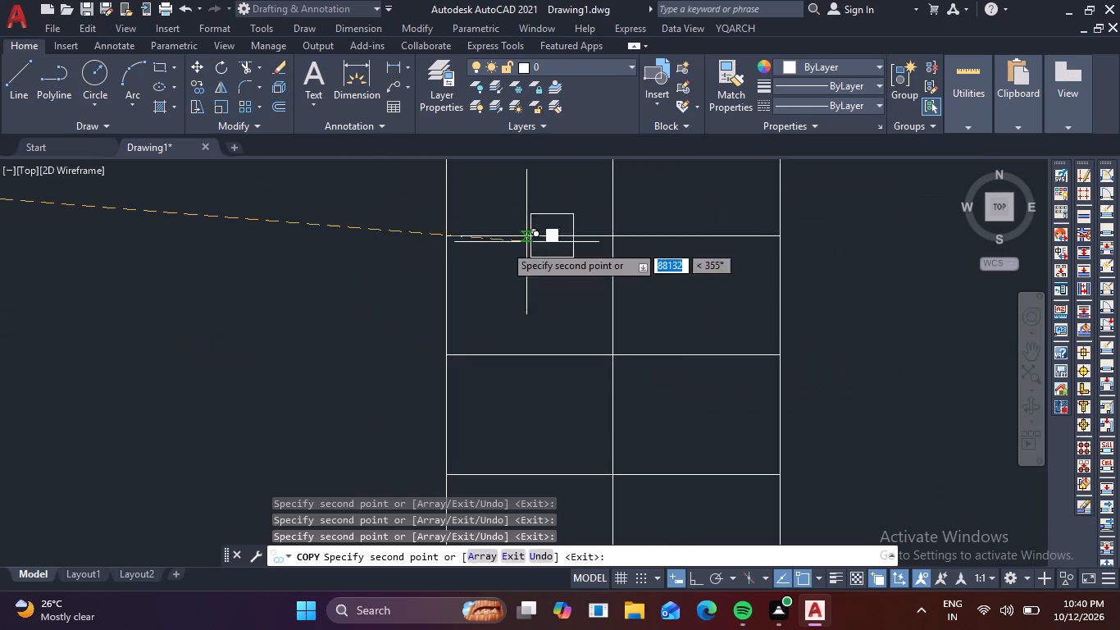
left_click(448, 234)
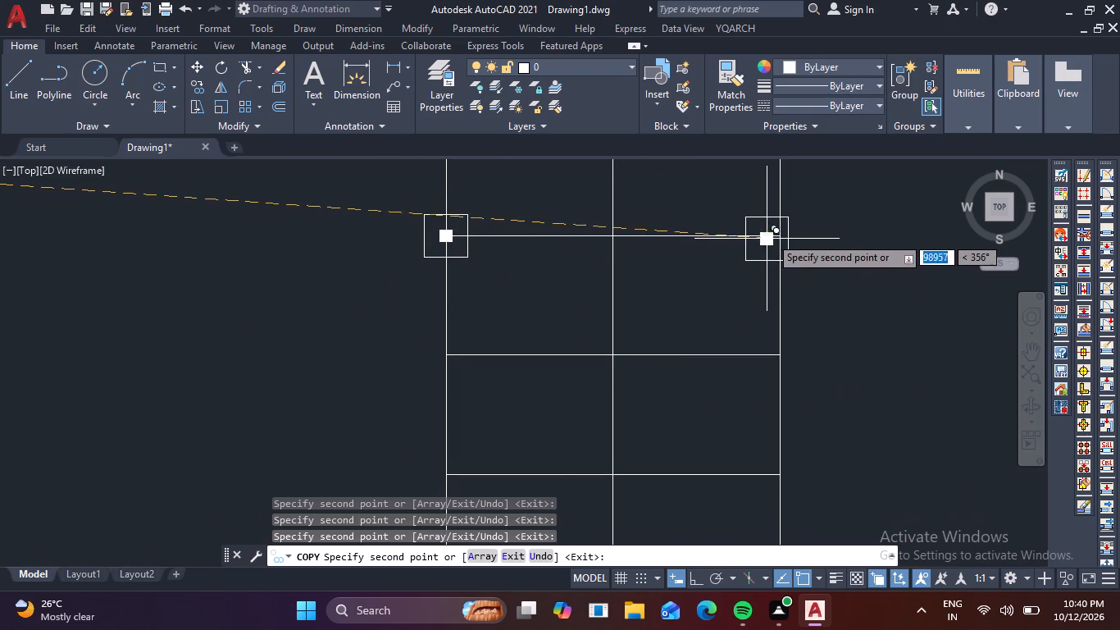
left_click(781, 233)
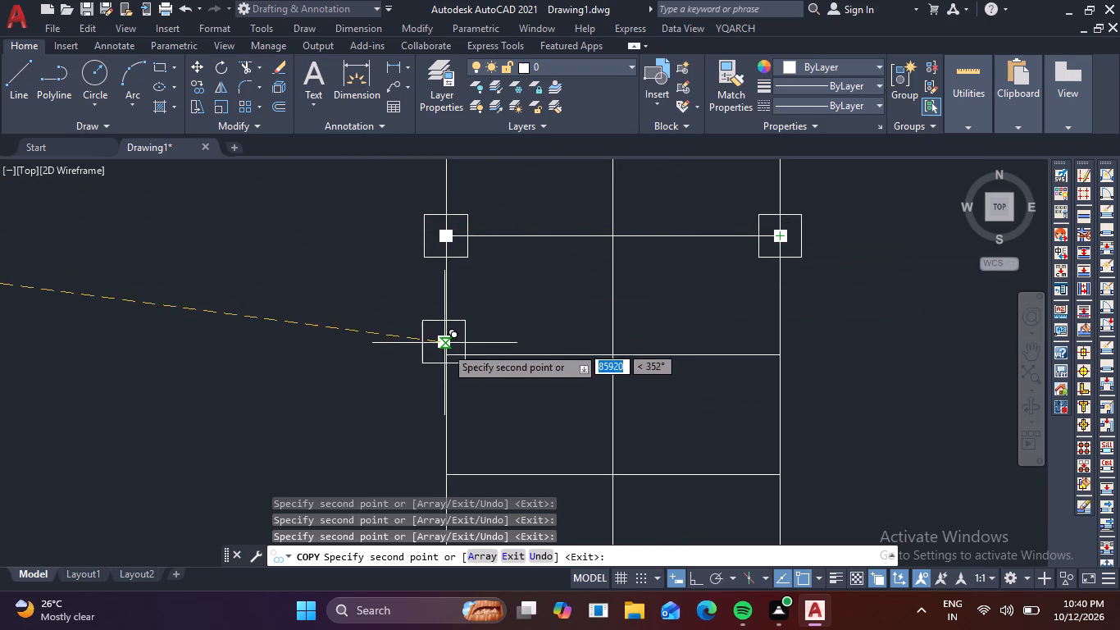
left_click(448, 354)
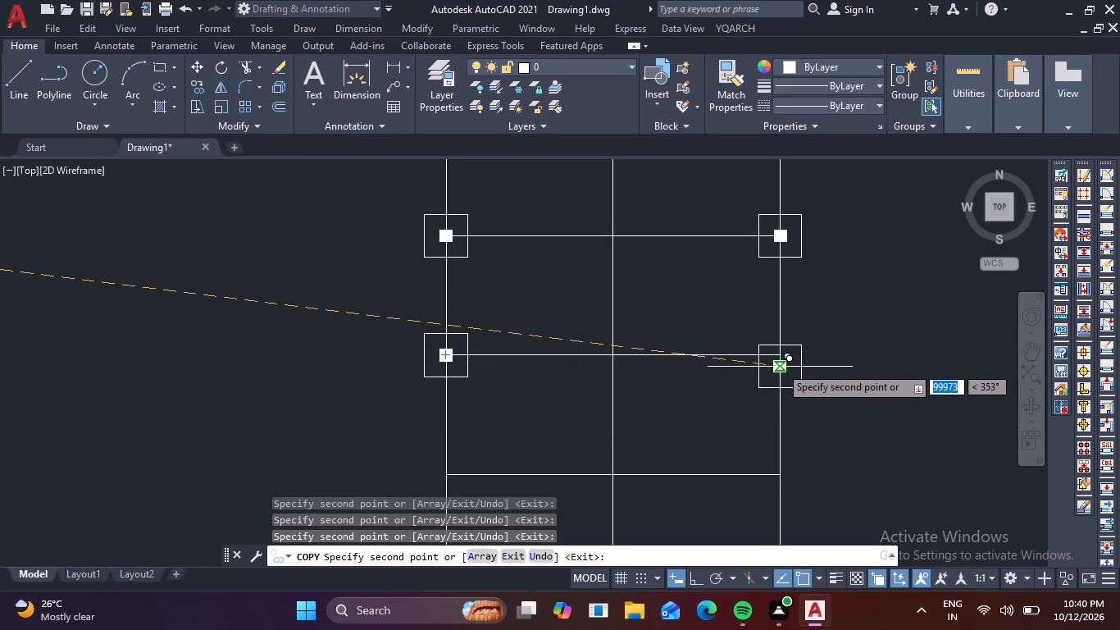
left_click(780, 358)
Place copies of the nested squares at both ends of the grid's two lowest horizontal lines and finish the Copy command.
middle_click_drag(695, 386, 782, 215)
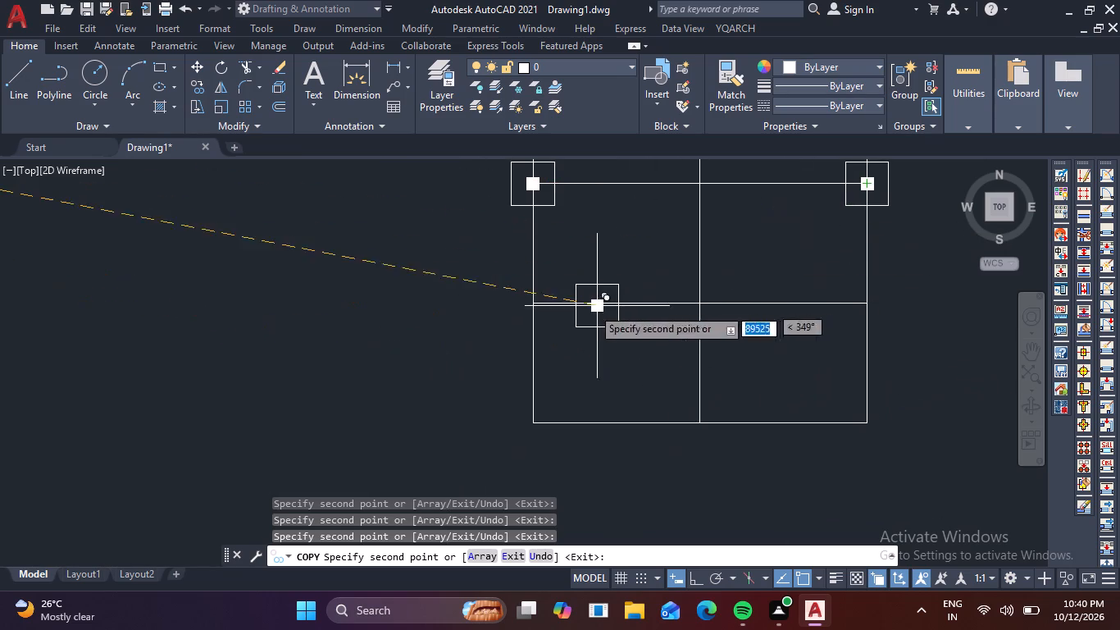
left_click(537, 305)
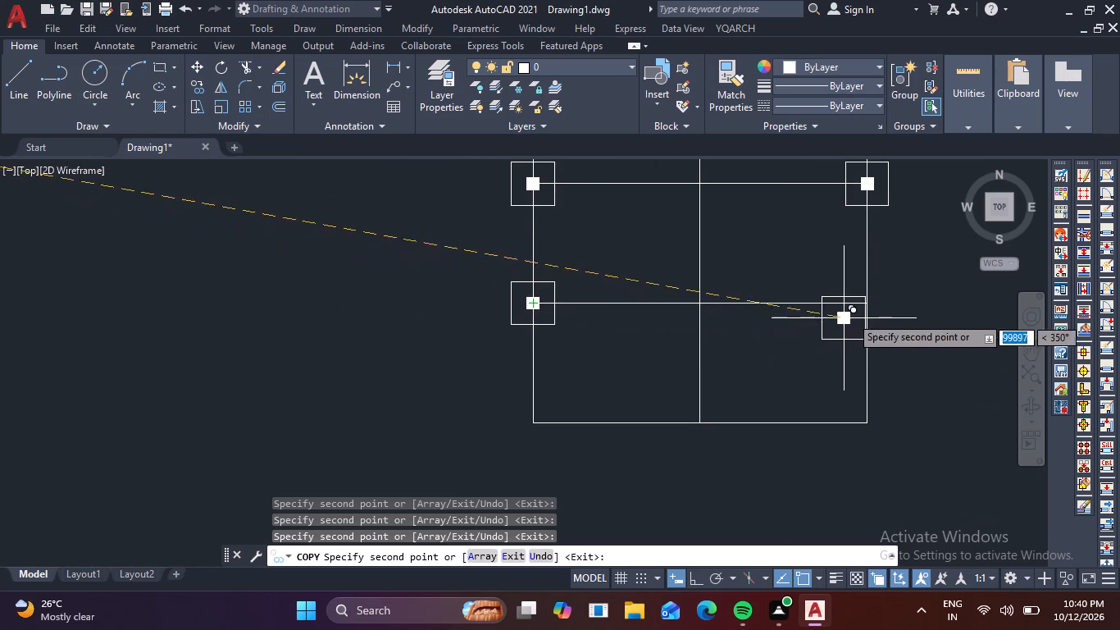
left_click(867, 308)
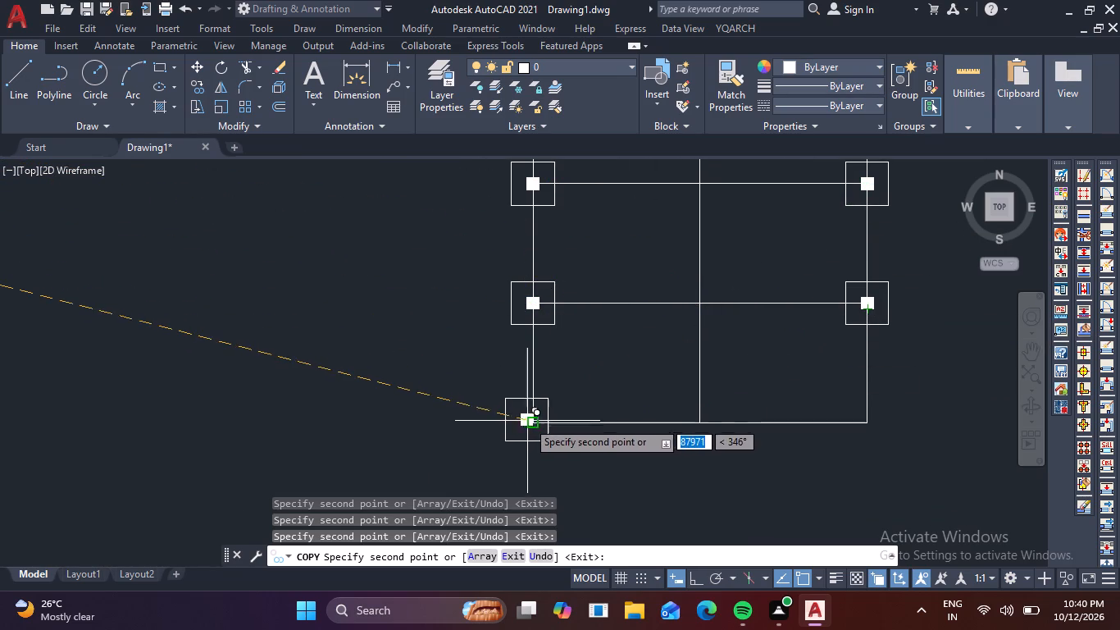
left_click(537, 422)
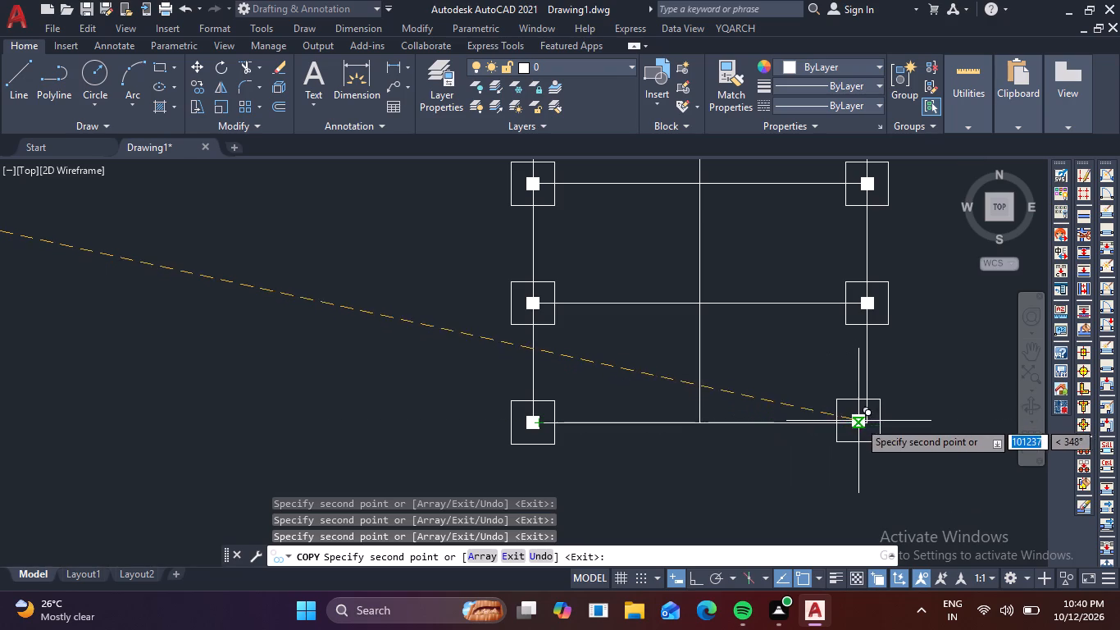
left_click(866, 422)
scroll(565, 420, "down", 2)
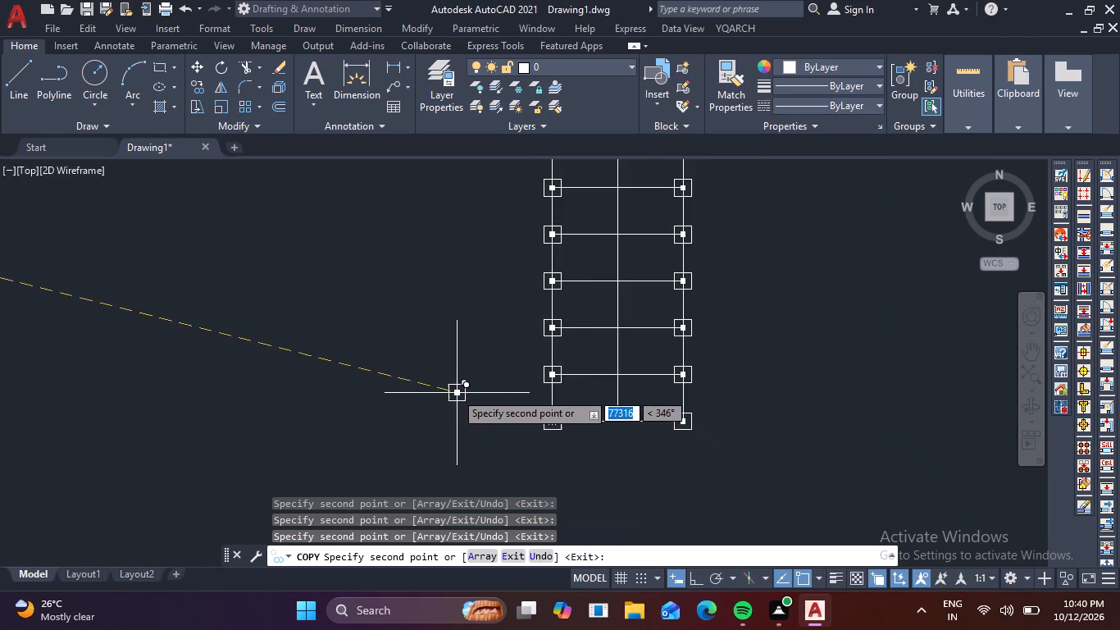
middle_click_drag(435, 368, 449, 448)
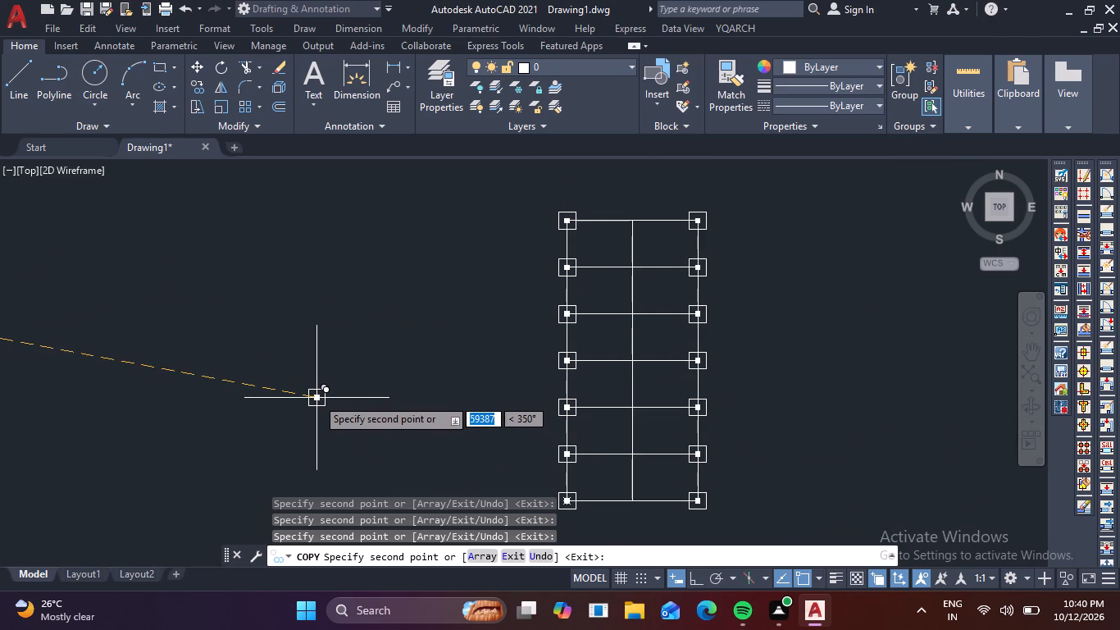
key("Escape")
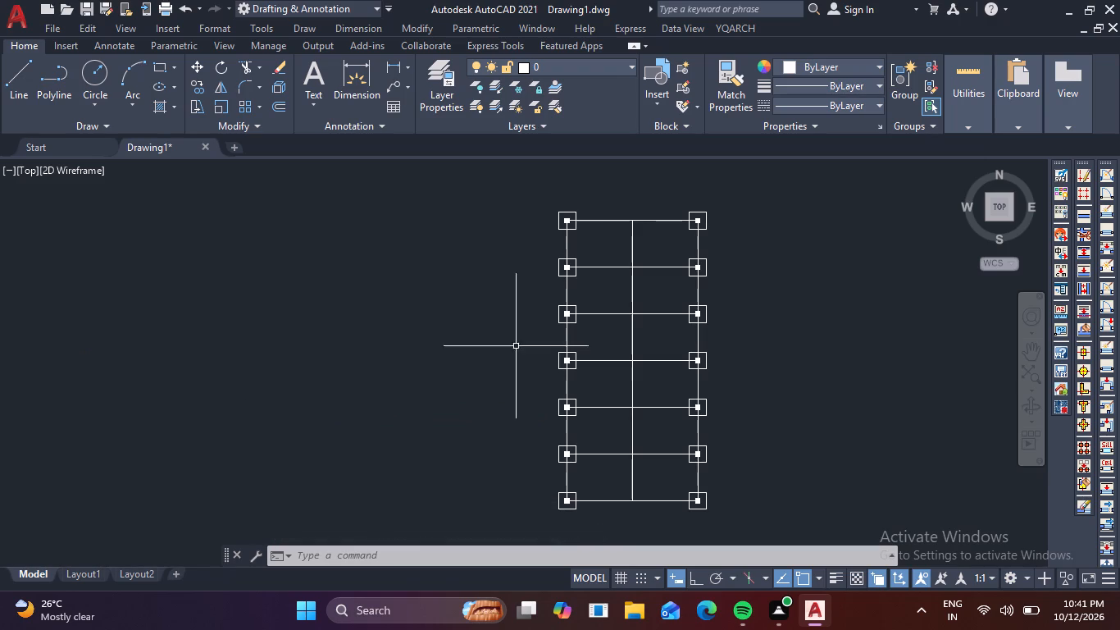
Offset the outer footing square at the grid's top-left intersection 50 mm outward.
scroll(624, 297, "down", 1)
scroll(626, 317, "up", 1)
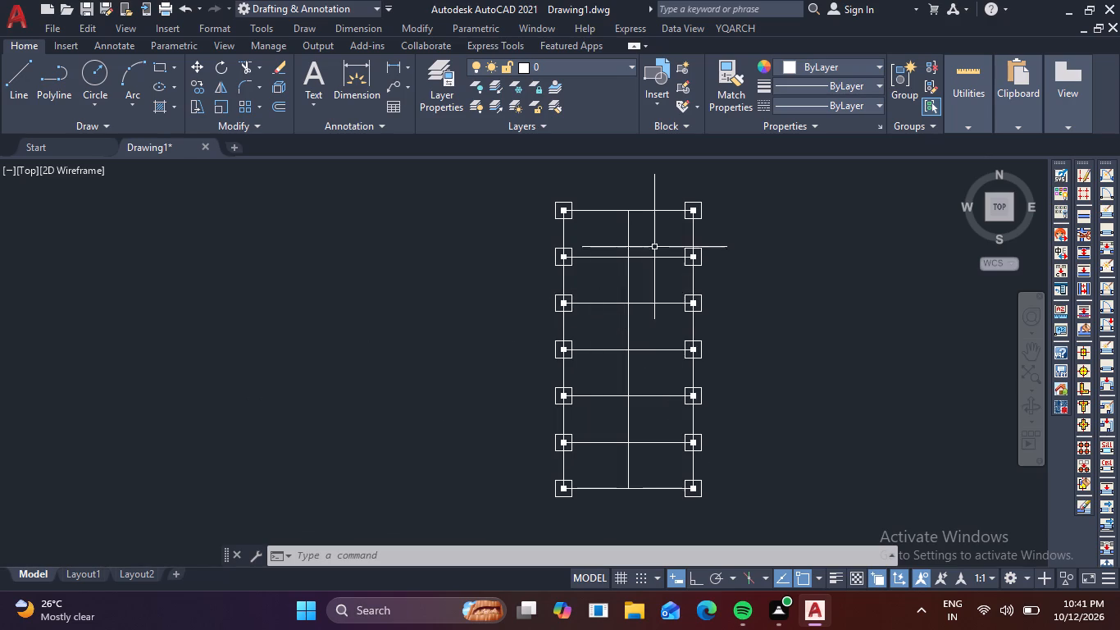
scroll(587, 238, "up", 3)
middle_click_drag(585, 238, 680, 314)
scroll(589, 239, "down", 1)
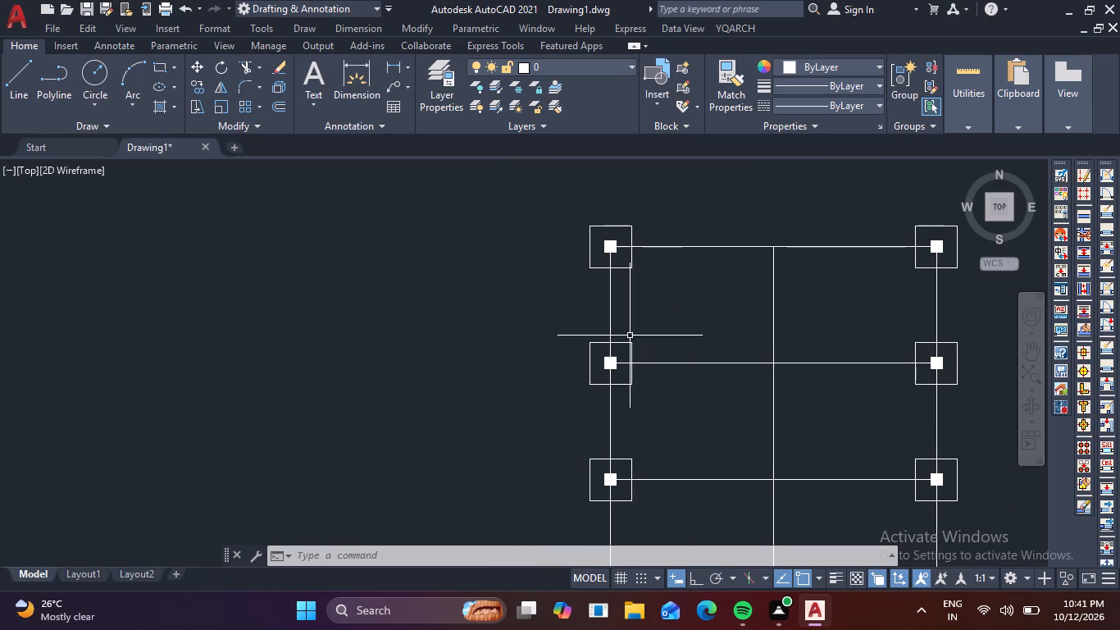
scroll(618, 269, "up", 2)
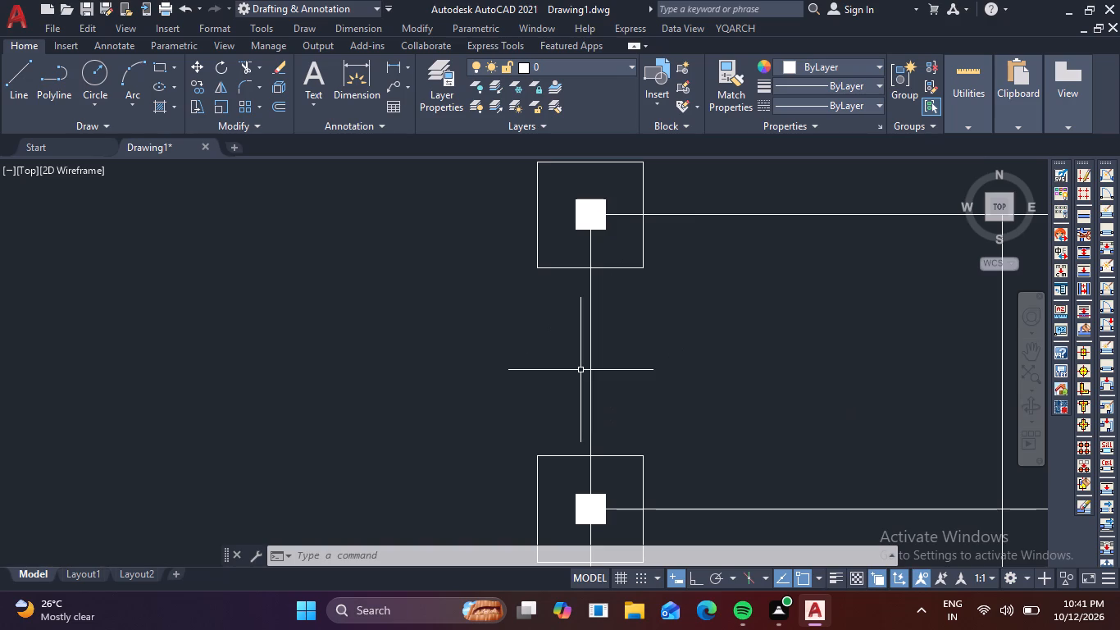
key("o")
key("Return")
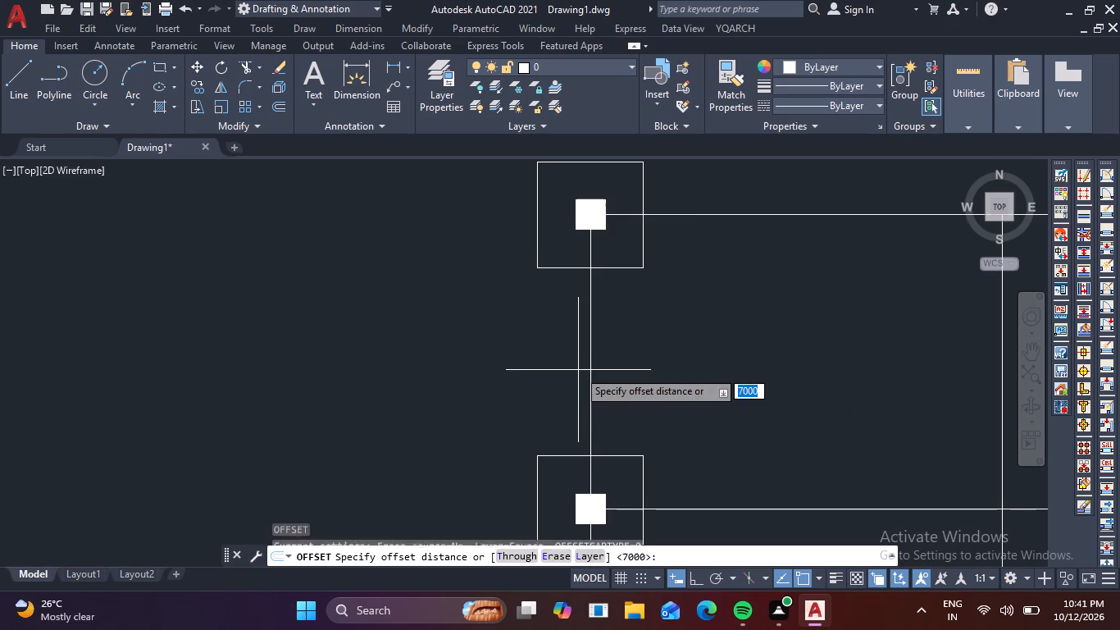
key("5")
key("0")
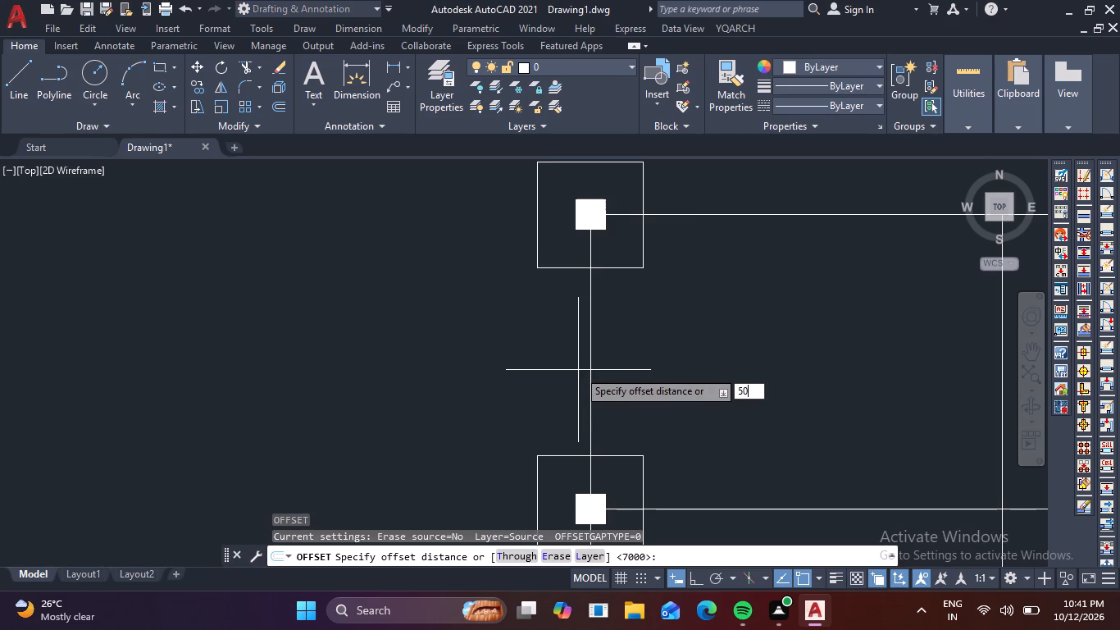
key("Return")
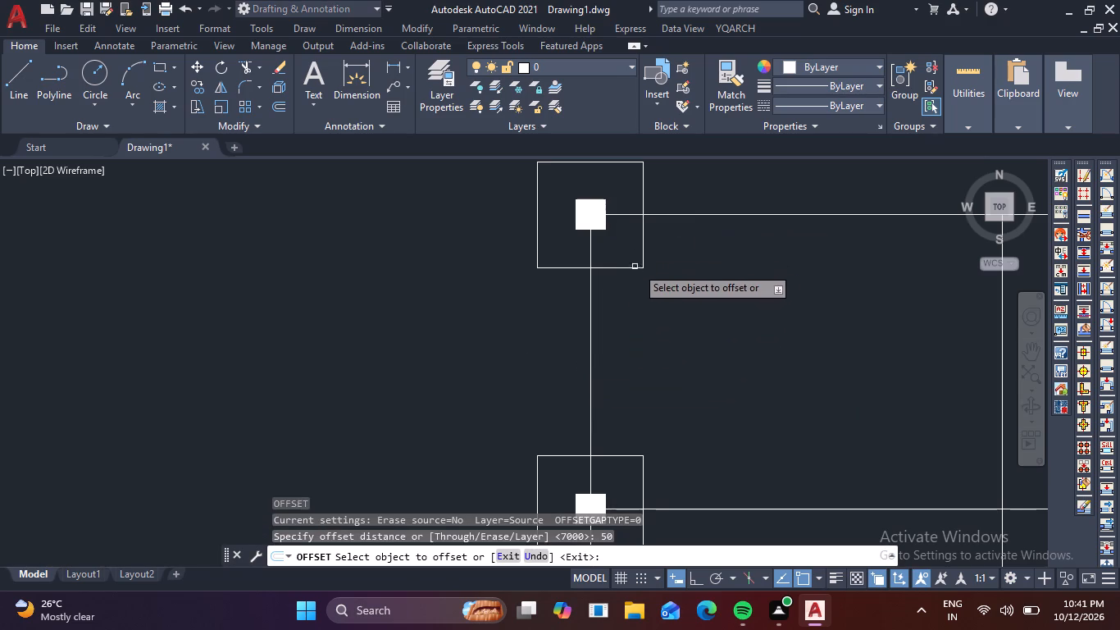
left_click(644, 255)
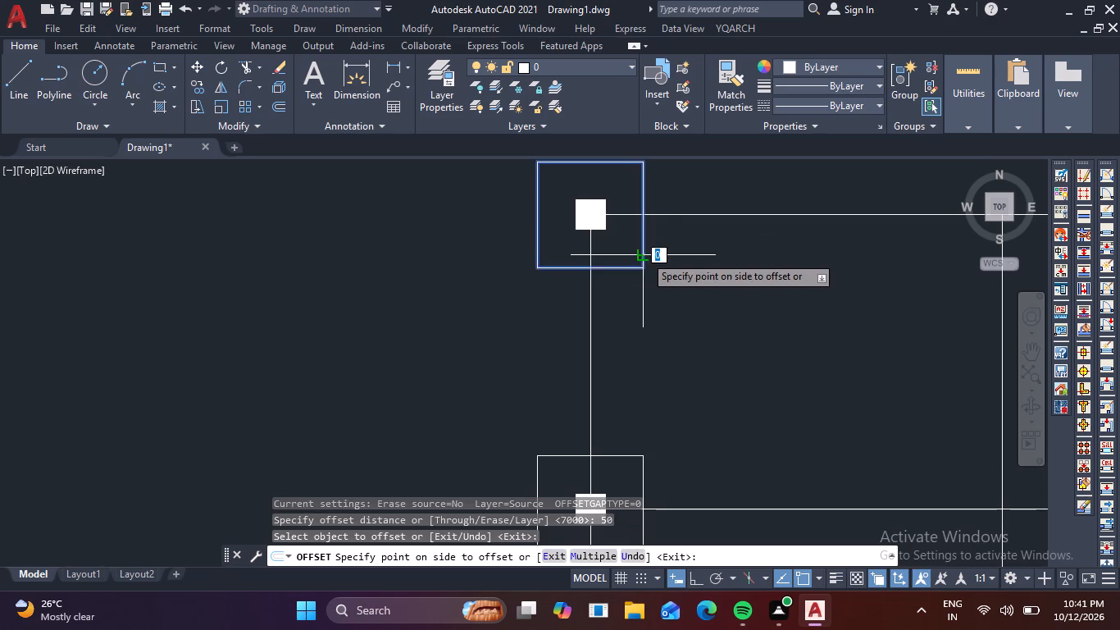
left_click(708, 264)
Offset the footing square at the left end of the second horizontal line from the top 100 mm outward and end the Offset command.
scroll(662, 316, "down", 1)
middle_click_drag(662, 327, 640, 367)
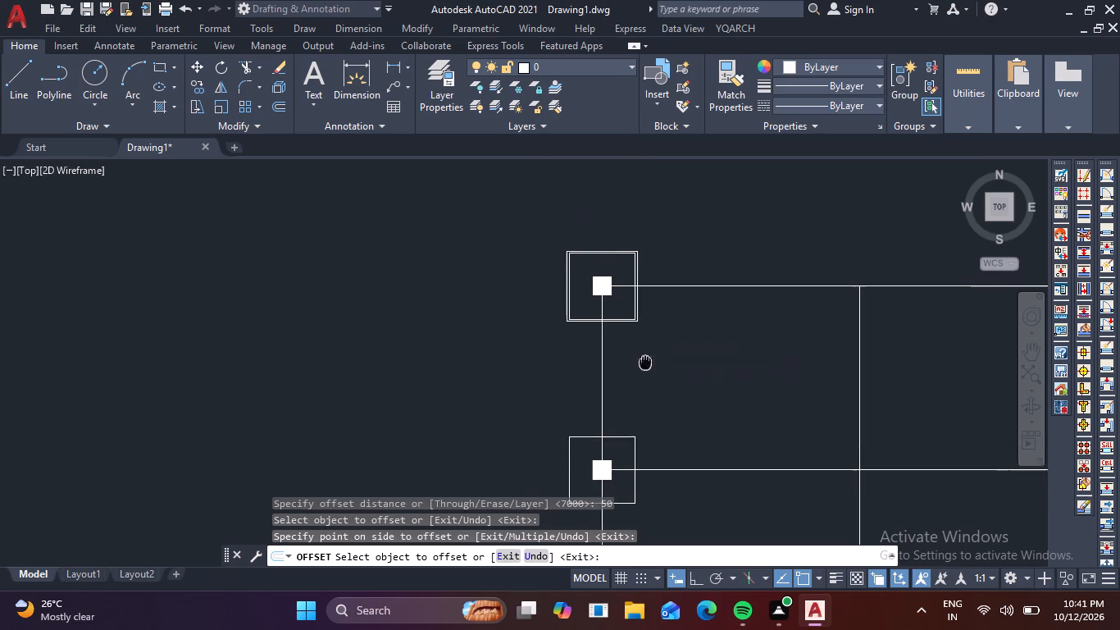
middle_click_drag(640, 367, 629, 379)
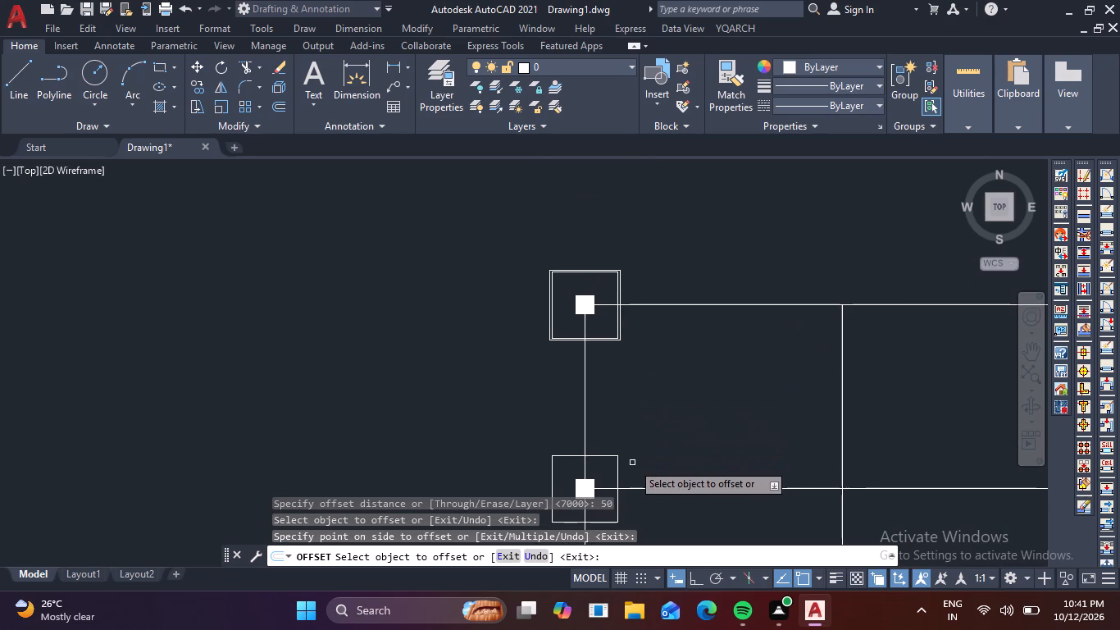
key("1")
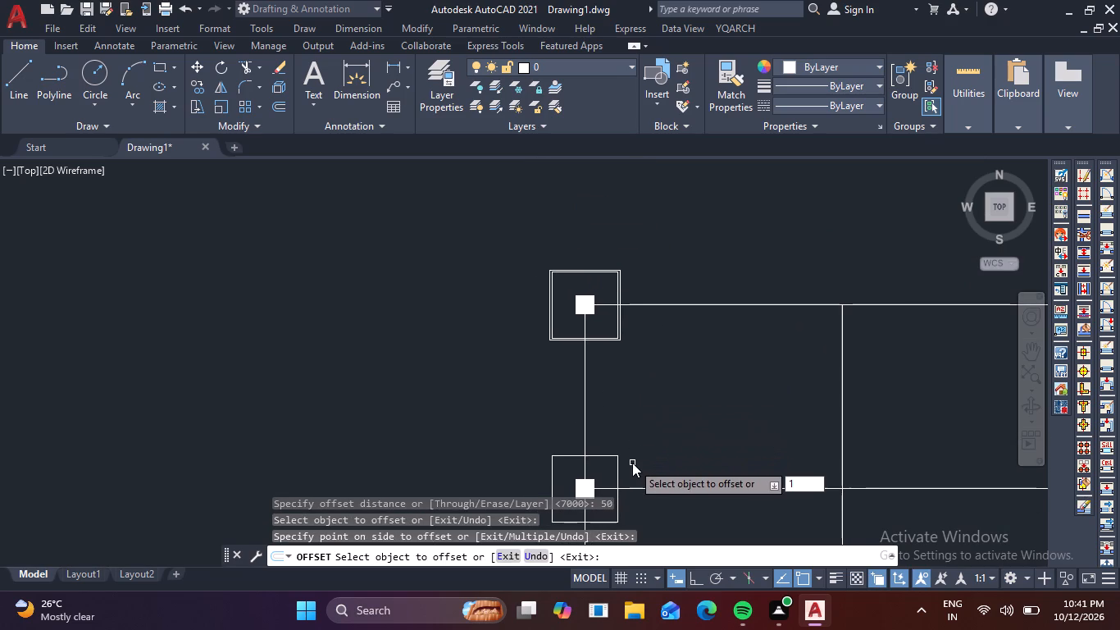
key("BackSpace")
left_click(653, 468)
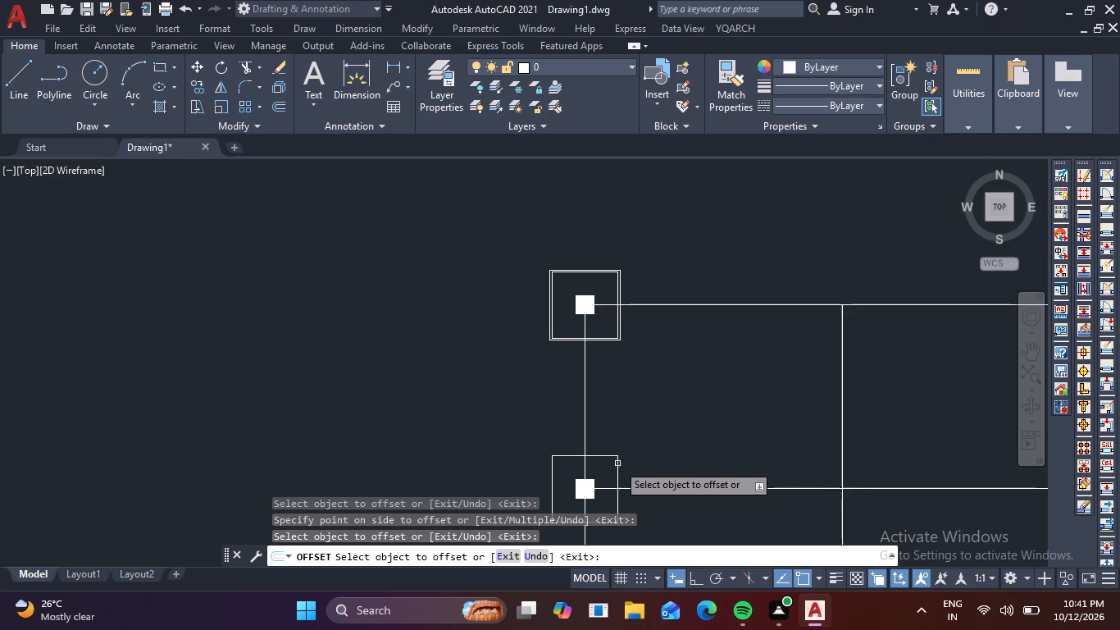
left_click(616, 464)
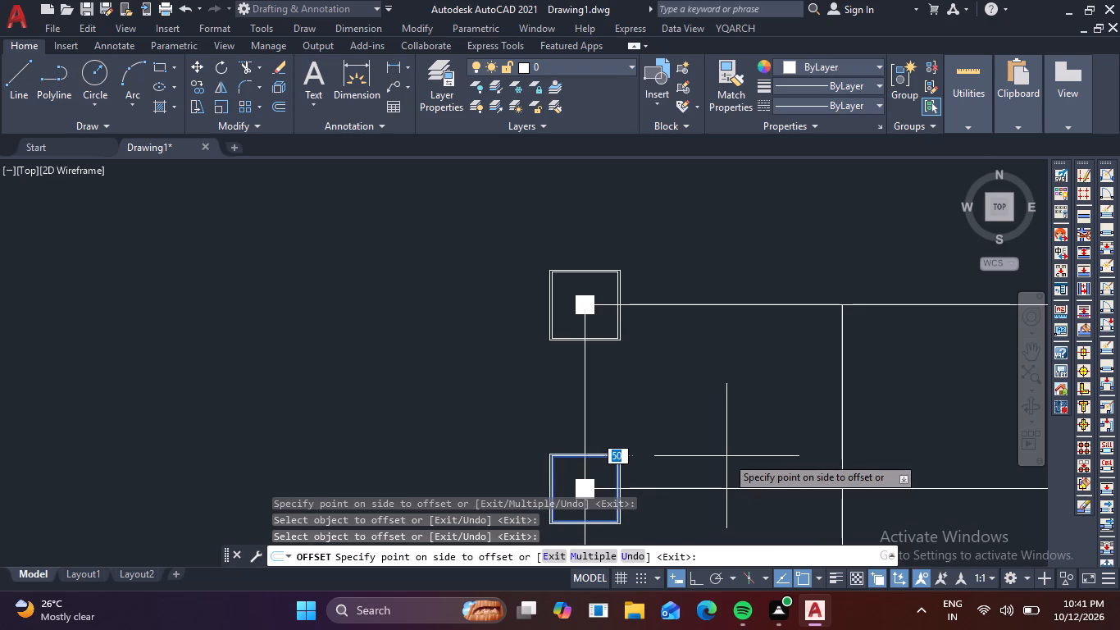
key("1")
type("00")
key("Return")
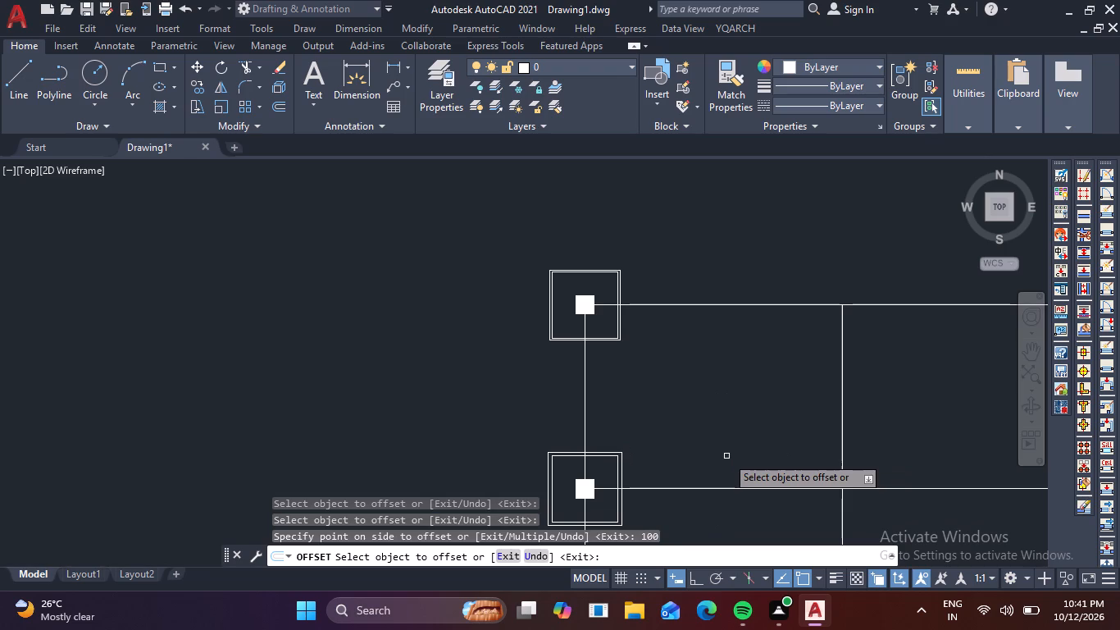
key("Escape")
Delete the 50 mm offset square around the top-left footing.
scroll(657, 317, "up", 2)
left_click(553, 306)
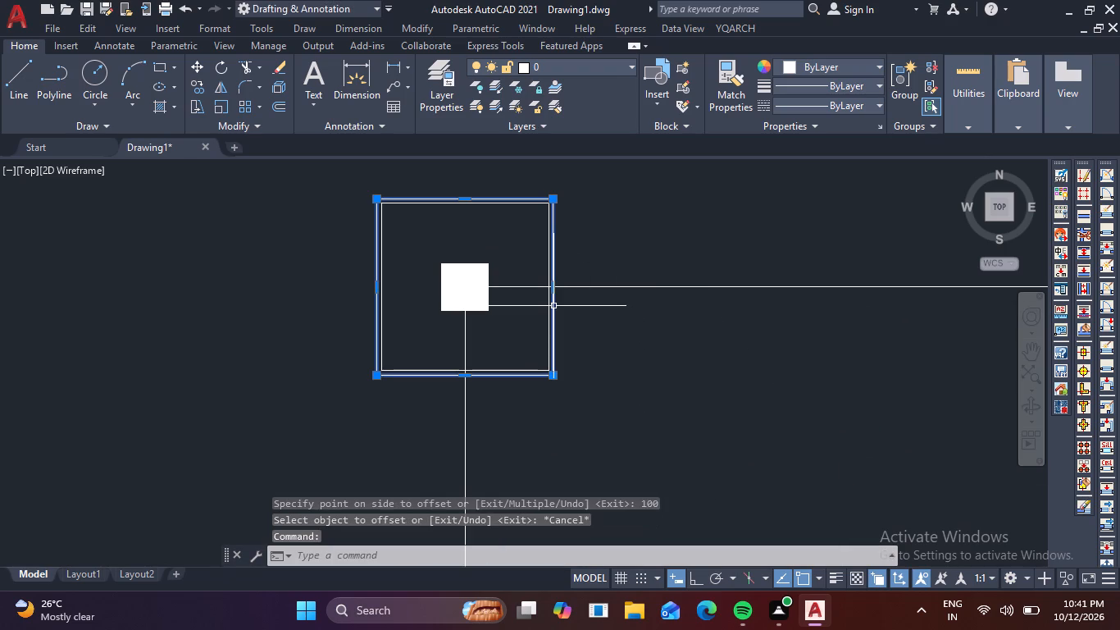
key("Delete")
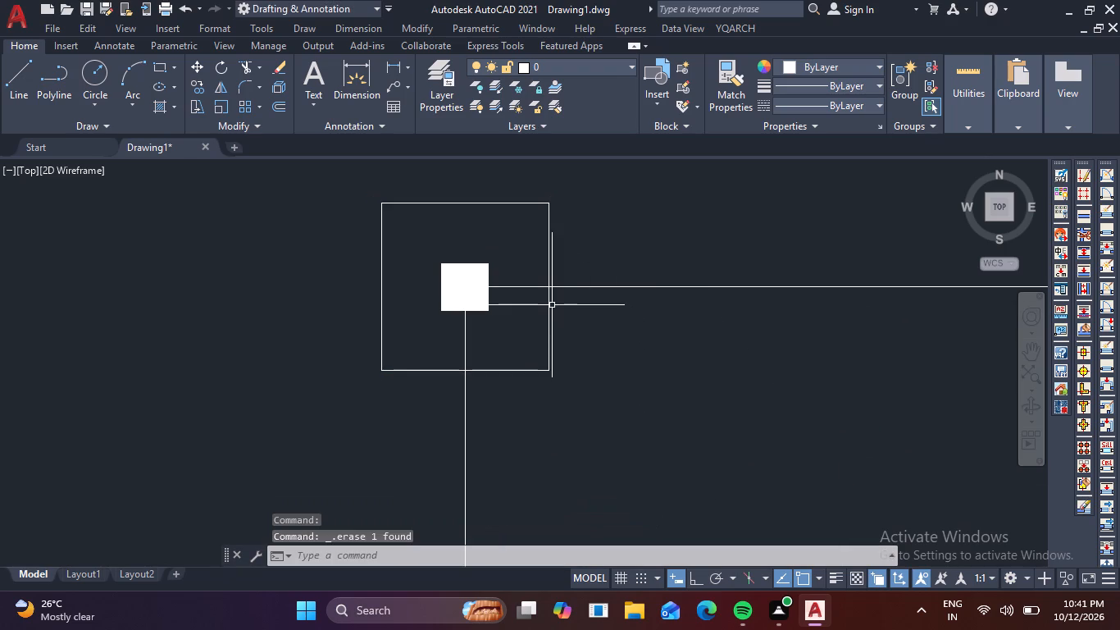
Restart Offset with a distance of 100 mm and offset the top-left footing square outward.
key("0")
key("Escape")
key("o")
key("Return")
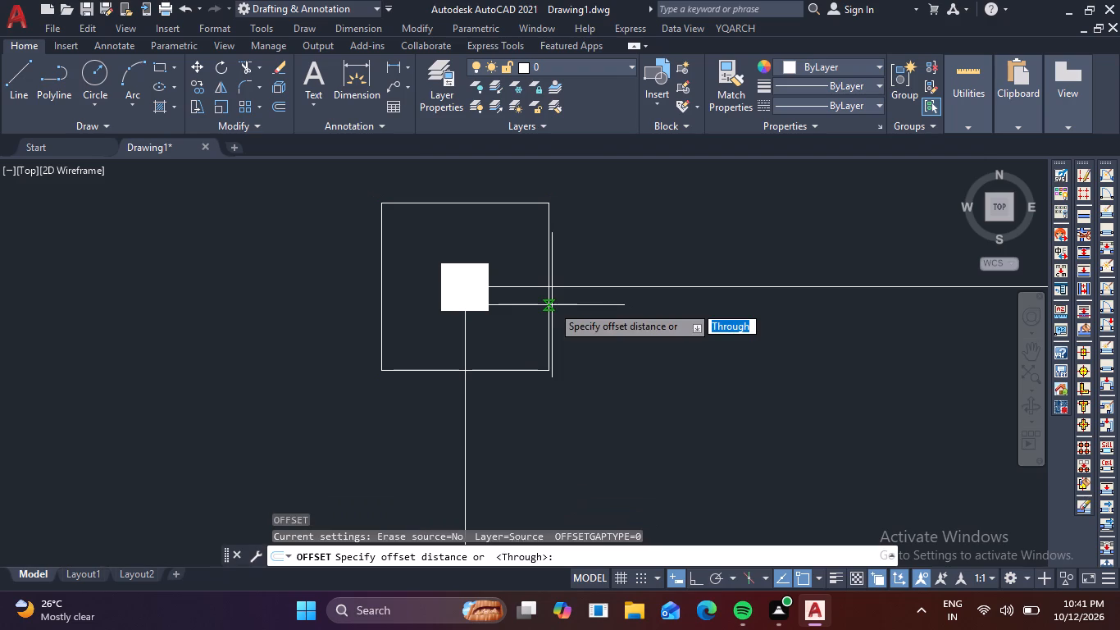
type("100")
key("Return")
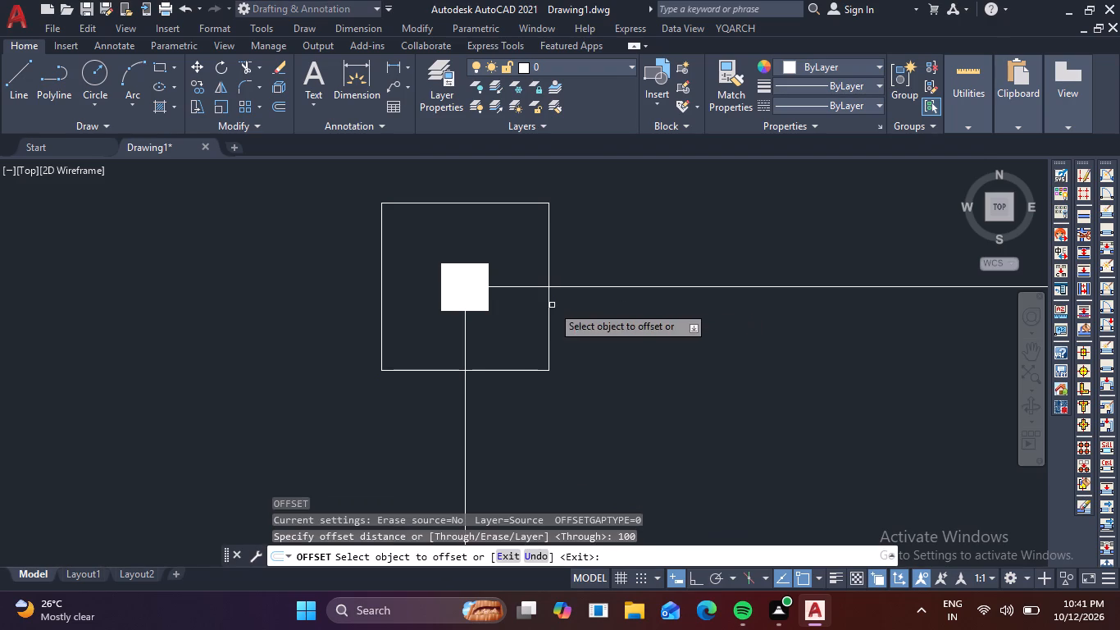
left_click(547, 243)
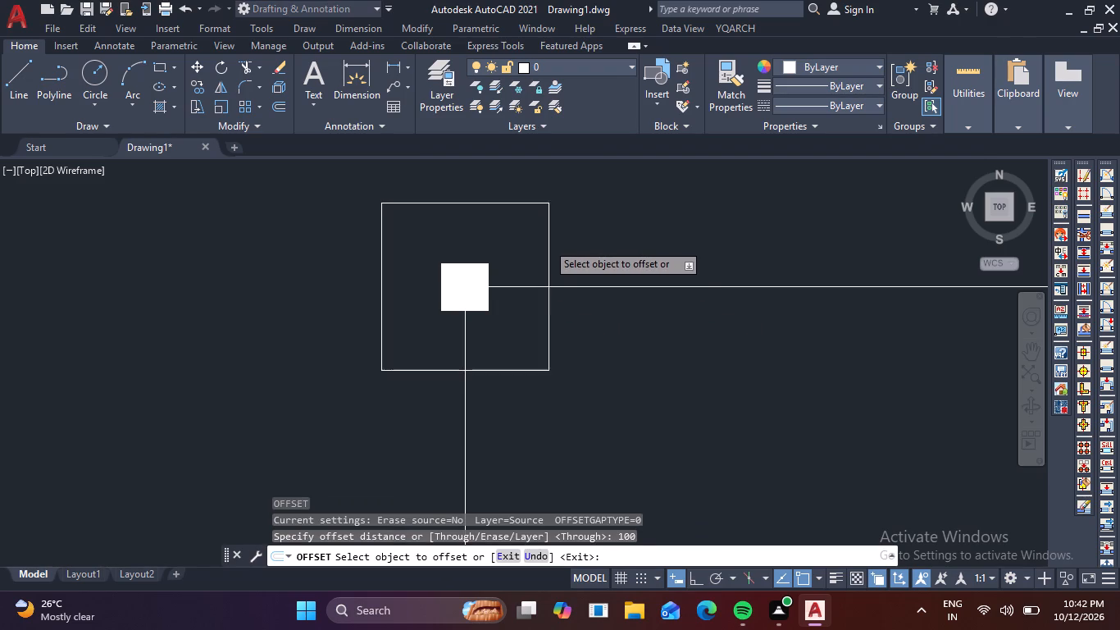
left_click(593, 245)
Offset the footing squares at the right ends of the grid's two topmost horizontal lines 100 mm outward.
scroll(594, 244, "down", 2)
middle_click_drag(689, 326, 301, 342)
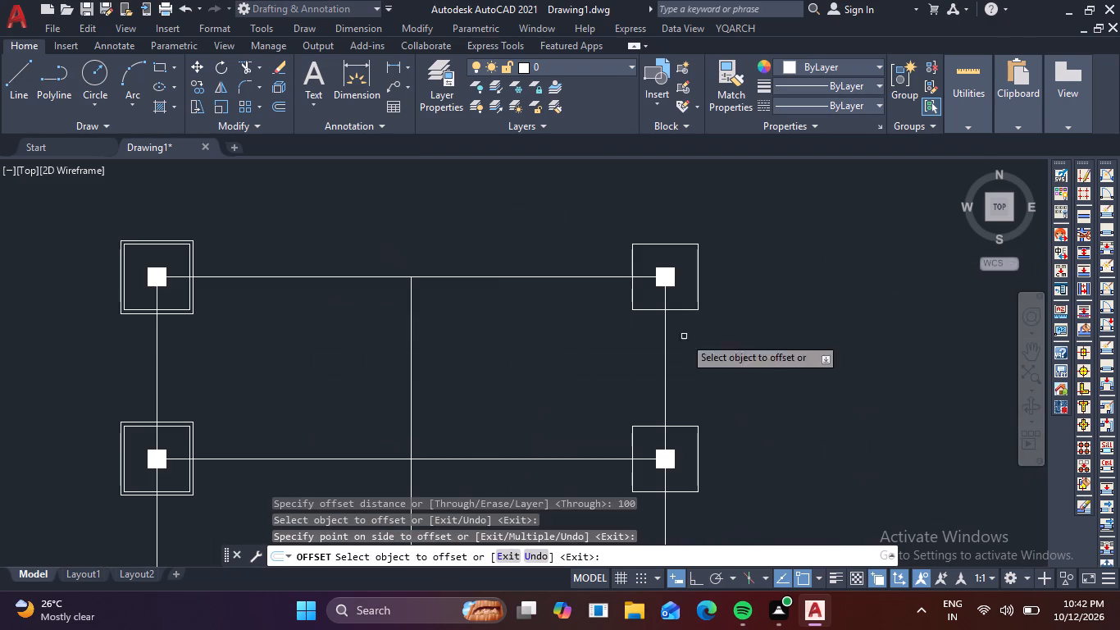
left_click(698, 259)
left_click(744, 264)
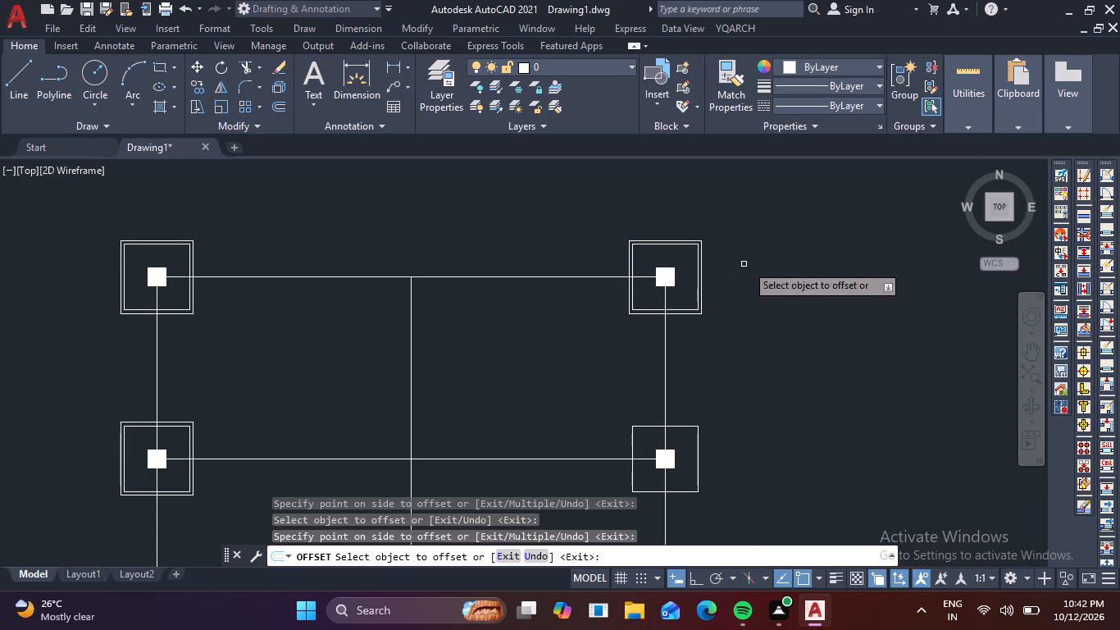
left_click(699, 444)
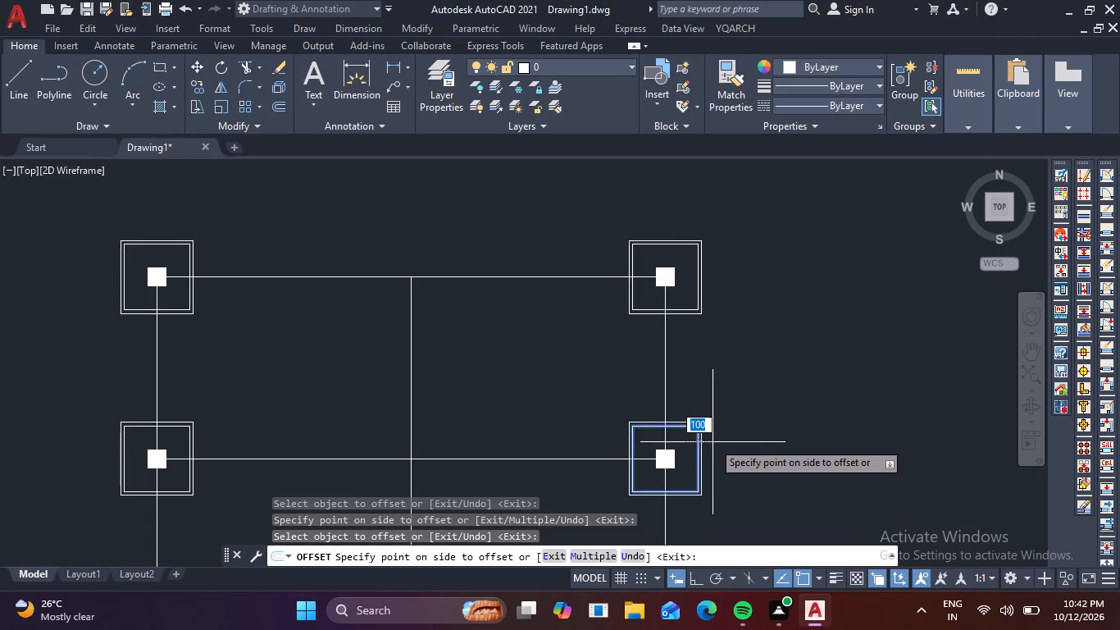
left_click(725, 441)
Offset the footing squares at both ends of the grid's third horizontal line from the top 100 mm outward.
middle_click_drag(766, 463, 1003, 180)
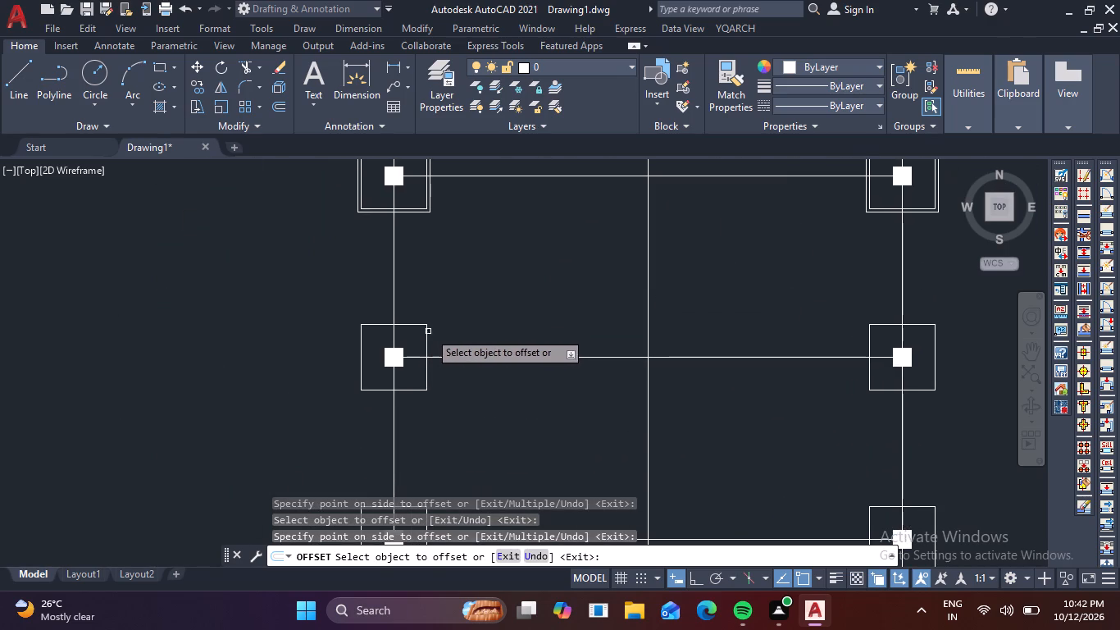
left_click(427, 338)
left_click(509, 347)
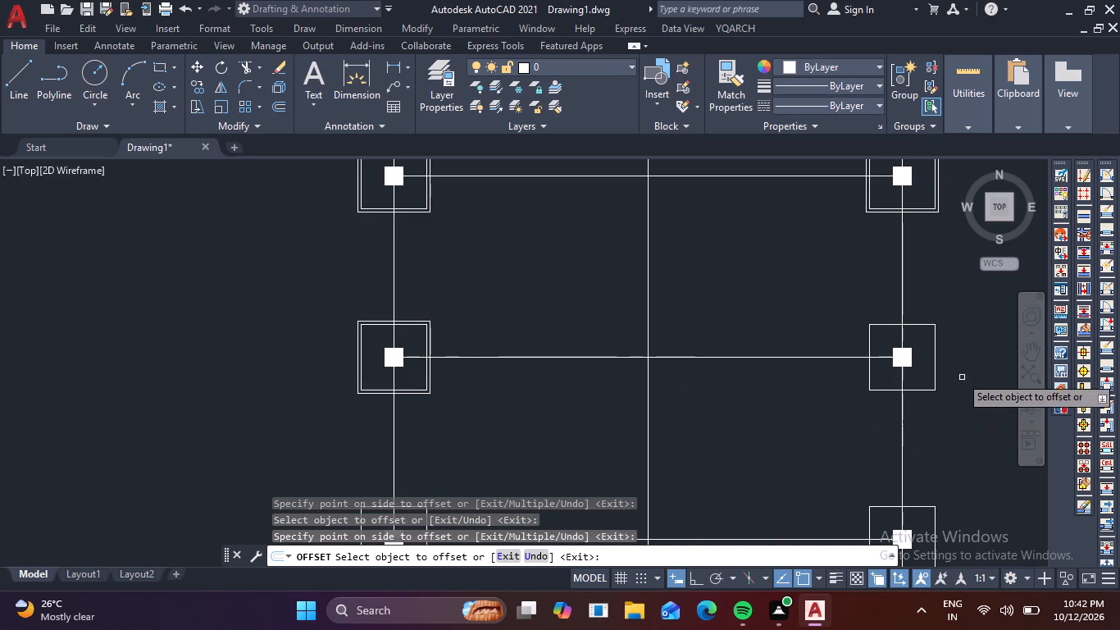
left_click(937, 352)
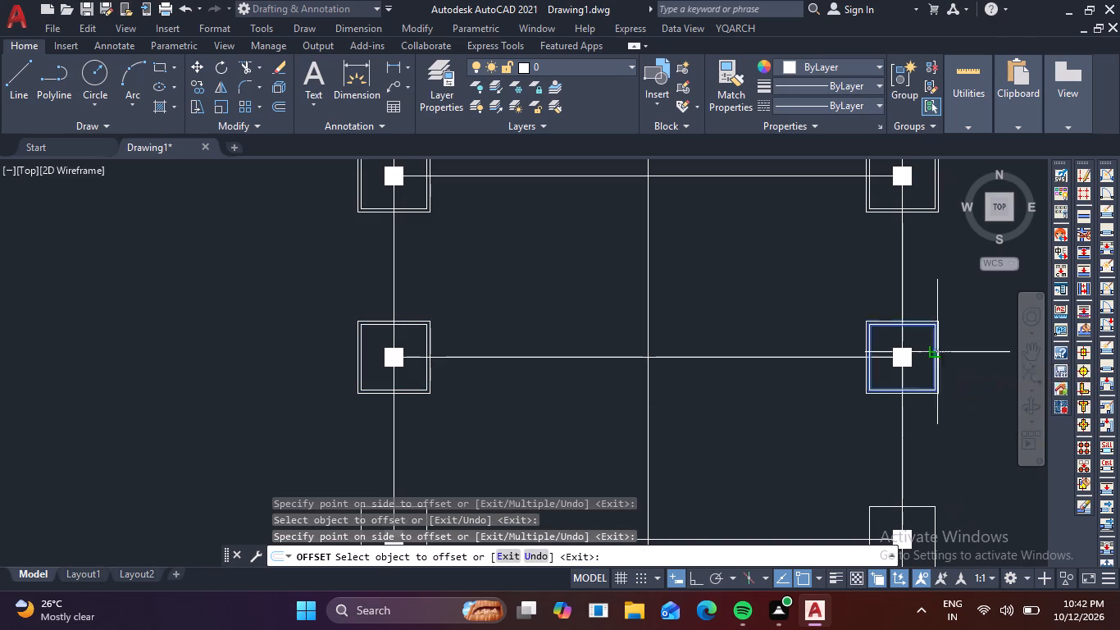
left_click(977, 359)
Offset the footing squares at both ends of the grid's fourth horizontal line from the top 100 mm outward.
middle_click_drag(855, 463, 951, 218)
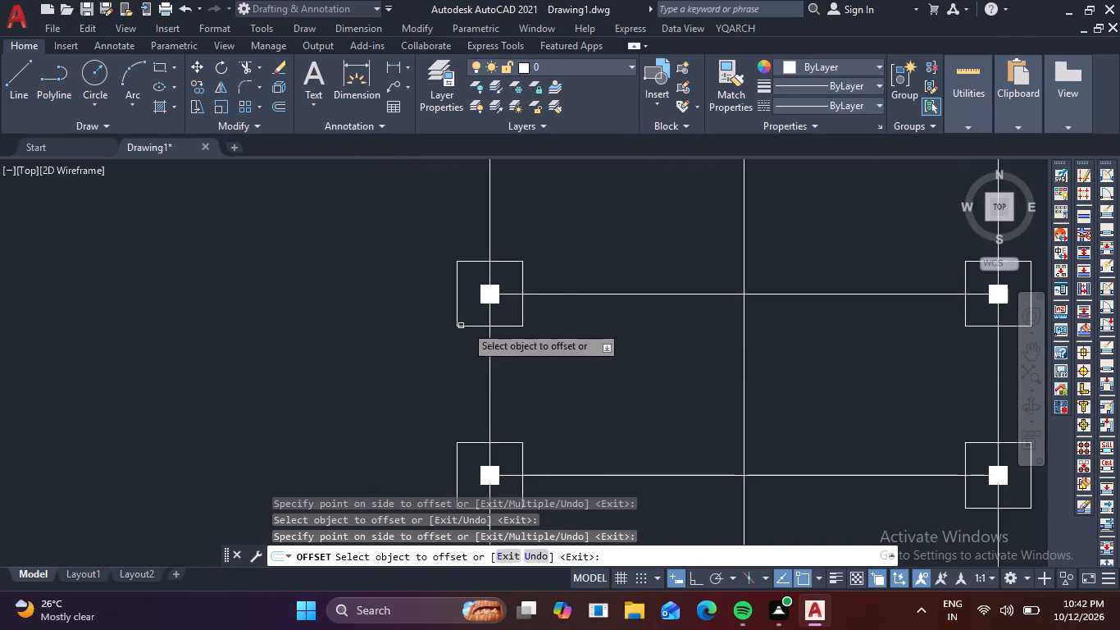
left_click(504, 327)
left_click(497, 384)
middle_click_drag(813, 388, 516, 395)
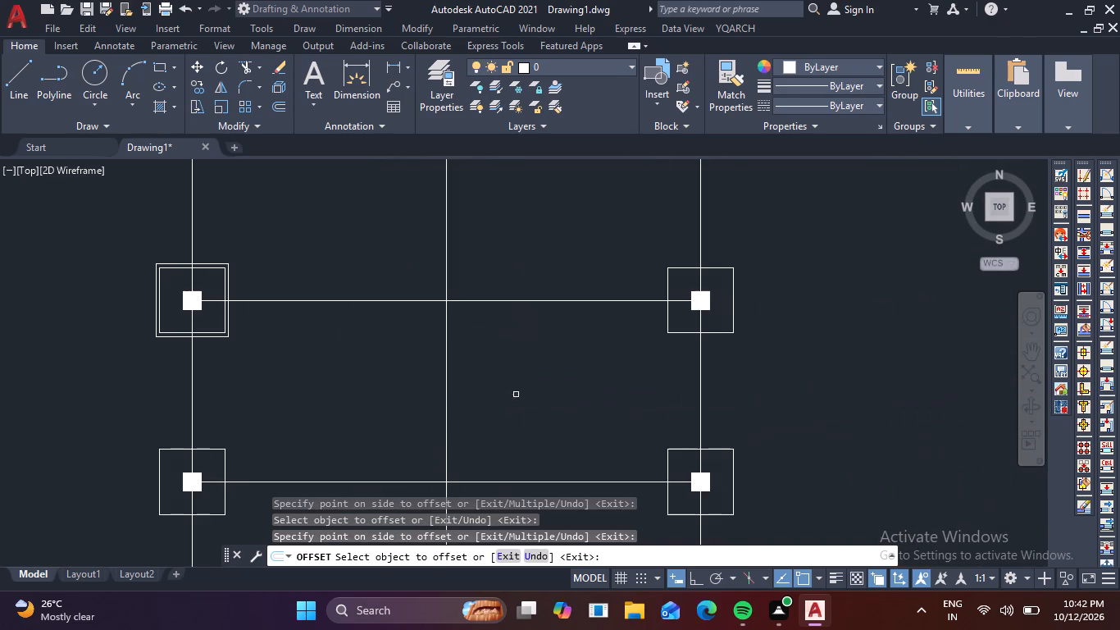
left_click(734, 322)
left_click(814, 330)
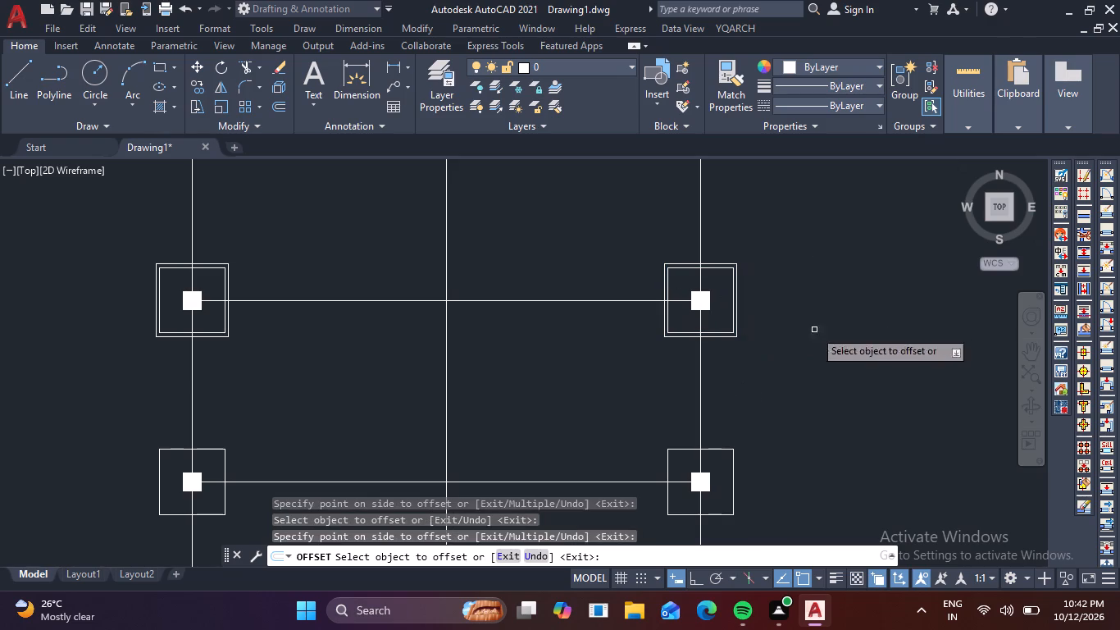
Offset the footing squares at both ends of the grid's fifth horizontal line from the top 100 mm outward.
left_click(733, 459)
left_click(766, 455)
middle_click_drag(558, 448, 786, 255)
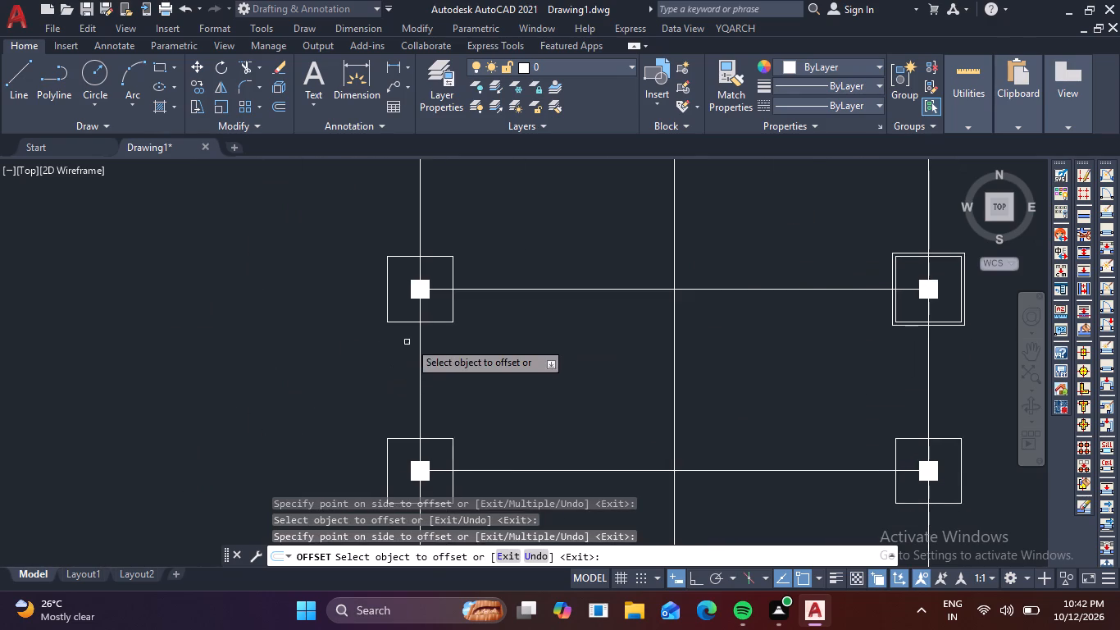
left_click(453, 322)
left_click(487, 375)
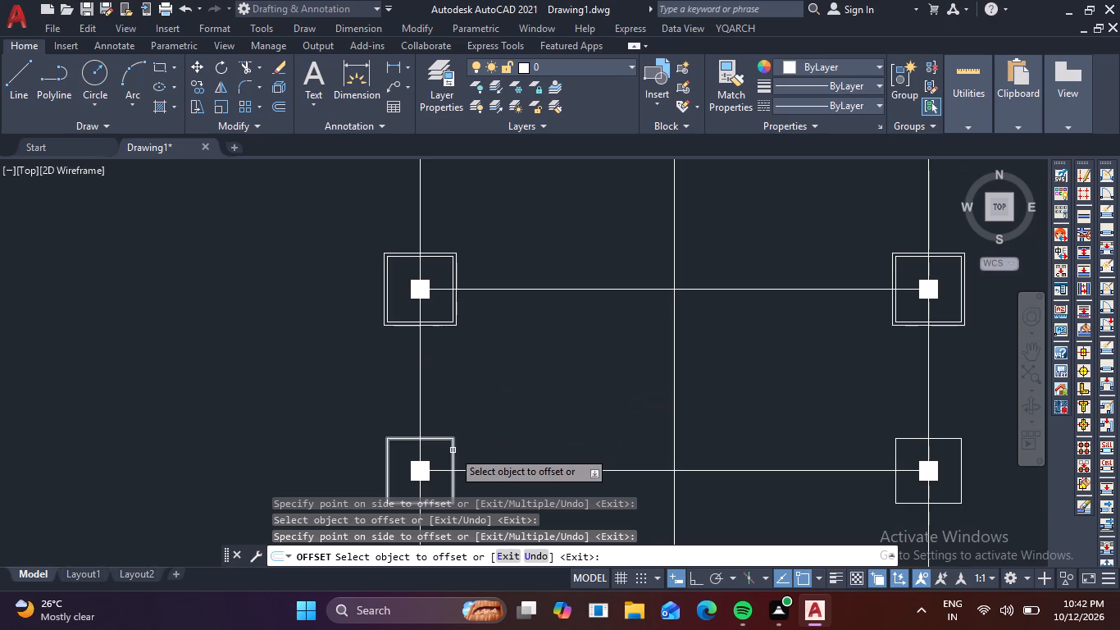
Offset the footing squares at both ends of the grid's sixth horizontal line from the top 100 mm outward.
left_click(453, 450)
left_click(477, 436)
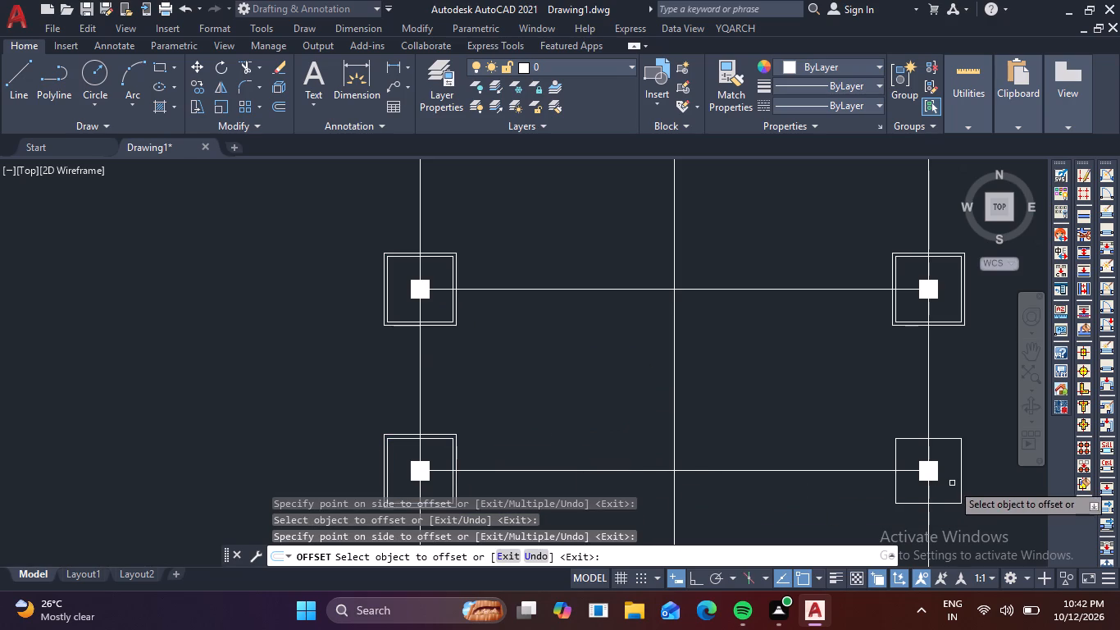
middle_click_drag(952, 483, 922, 345)
left_click(918, 365)
left_click(923, 381)
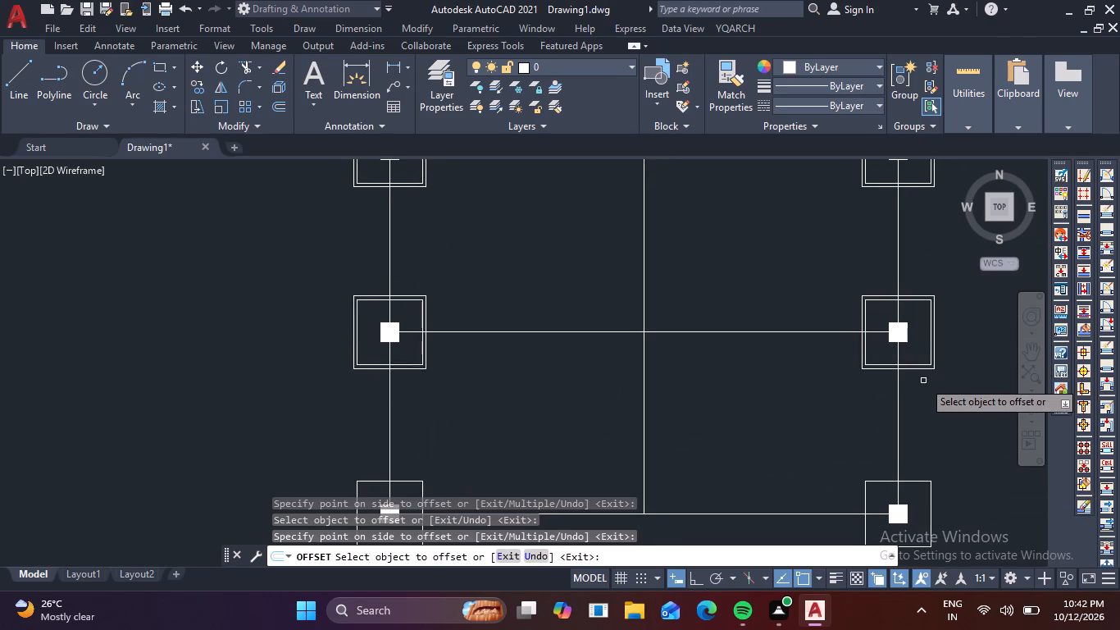
Offset the footing squares at both ends of the grid's bottom horizontal line 100 mm outward.
middle_click_drag(791, 402, 860, 263)
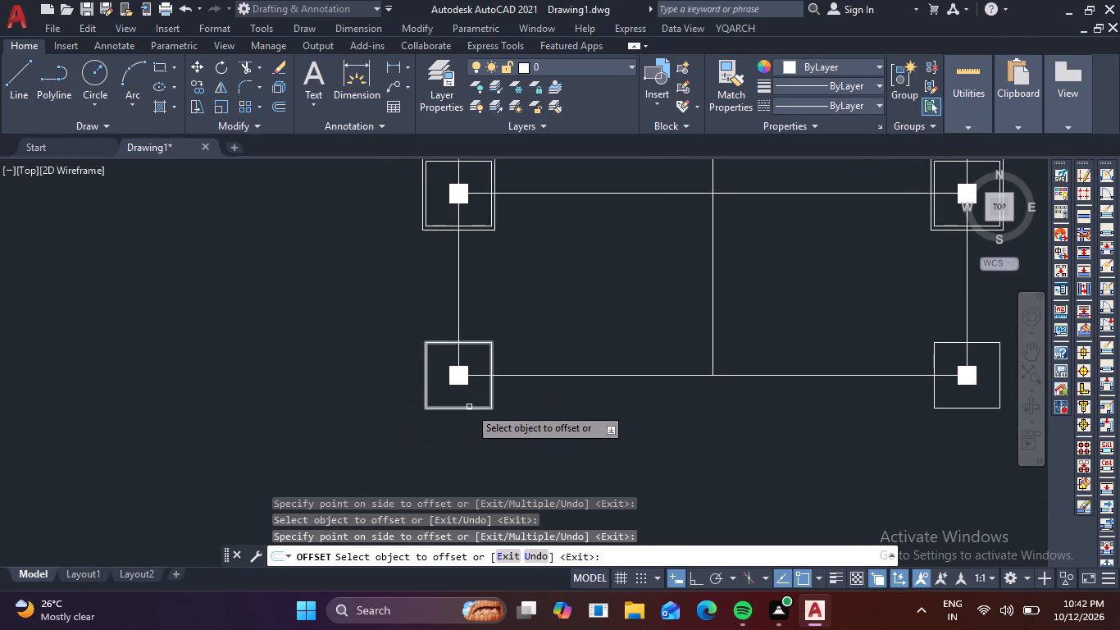
left_click(469, 407)
left_click(476, 454)
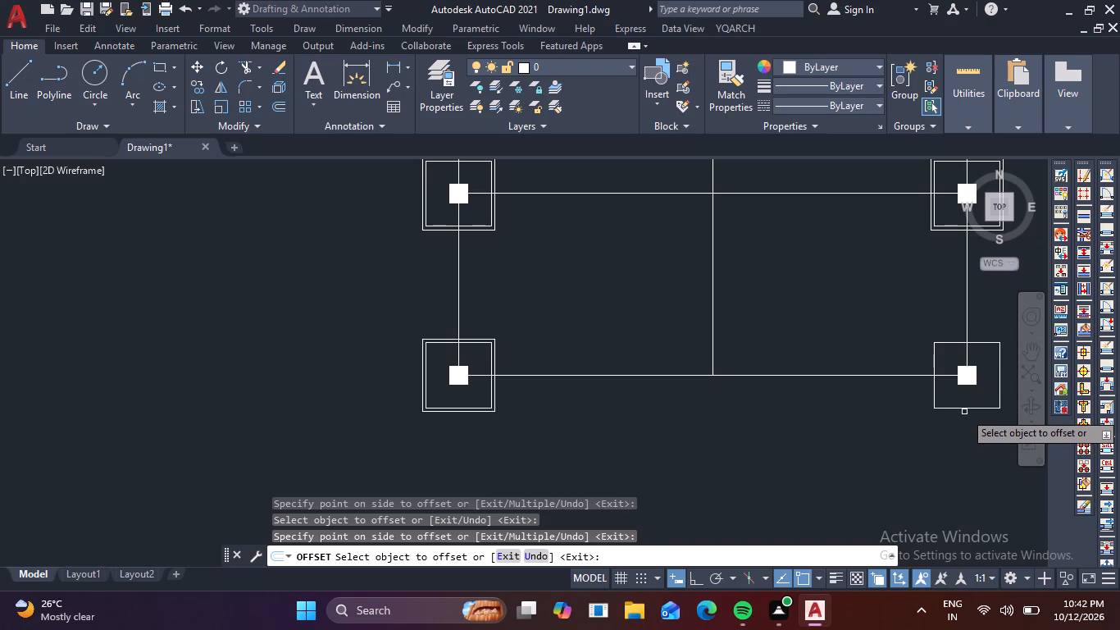
left_click(972, 407)
left_click(967, 439)
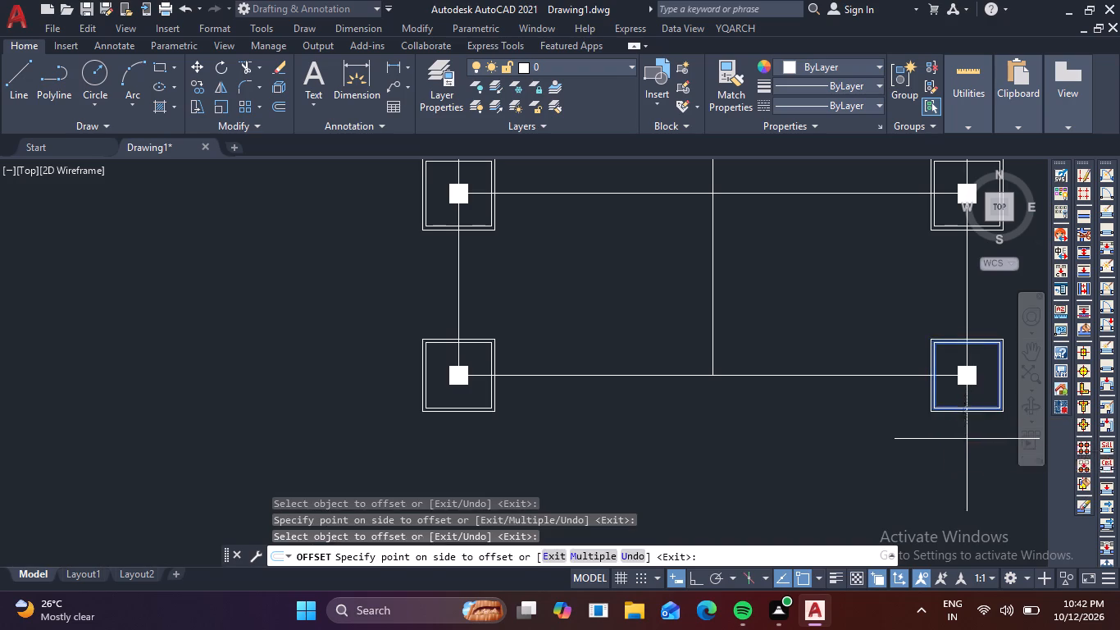
scroll(916, 446, "down", 3)
middle_click_drag(872, 446, 691, 578)
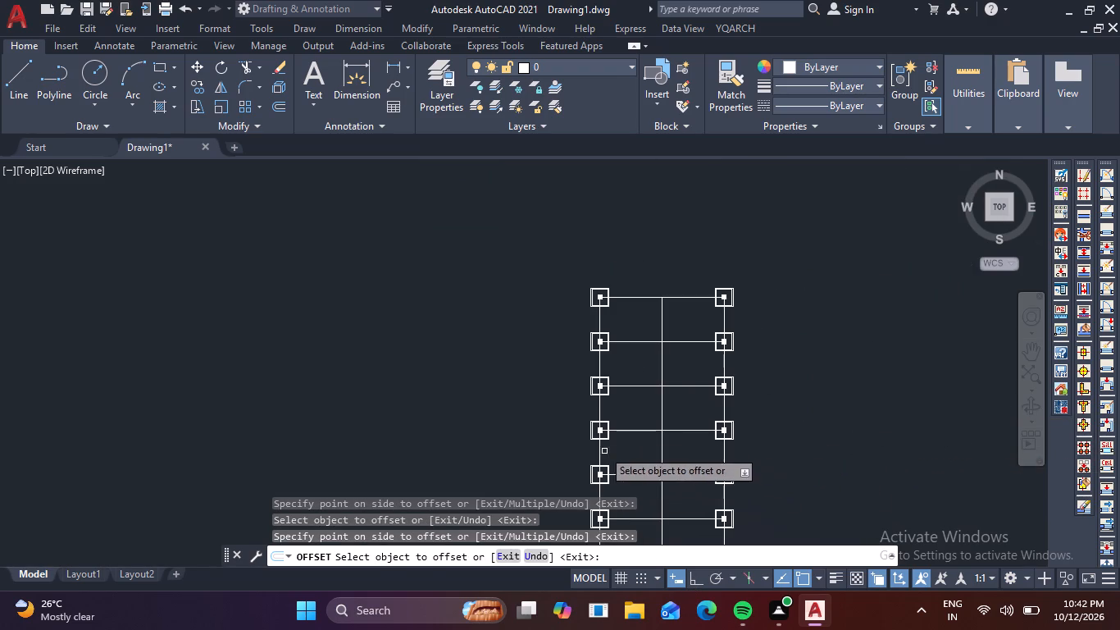
key("Escape")
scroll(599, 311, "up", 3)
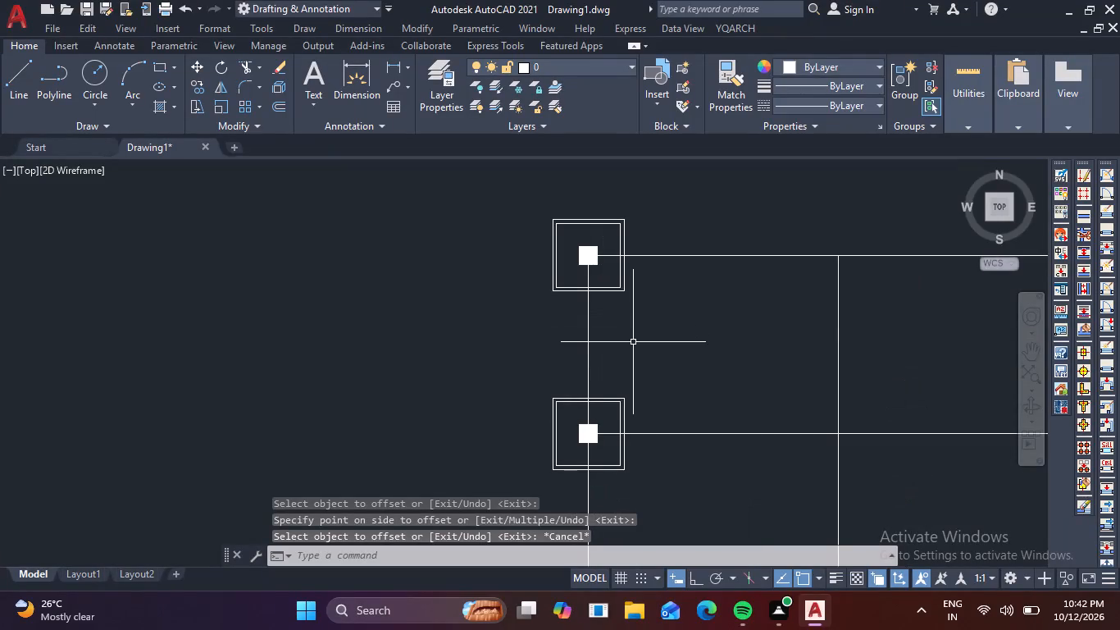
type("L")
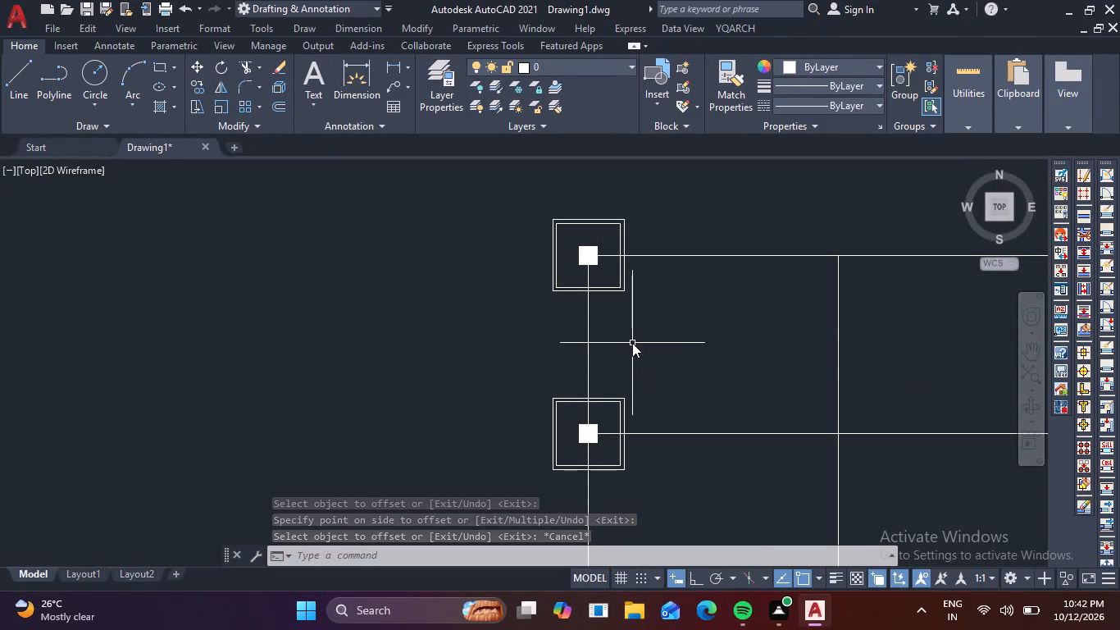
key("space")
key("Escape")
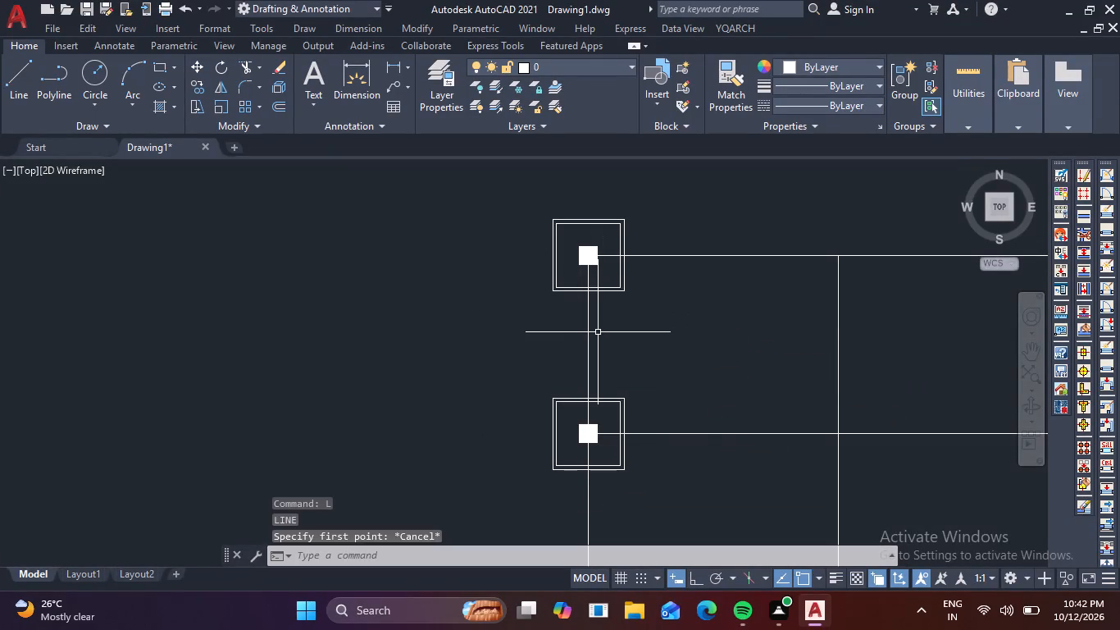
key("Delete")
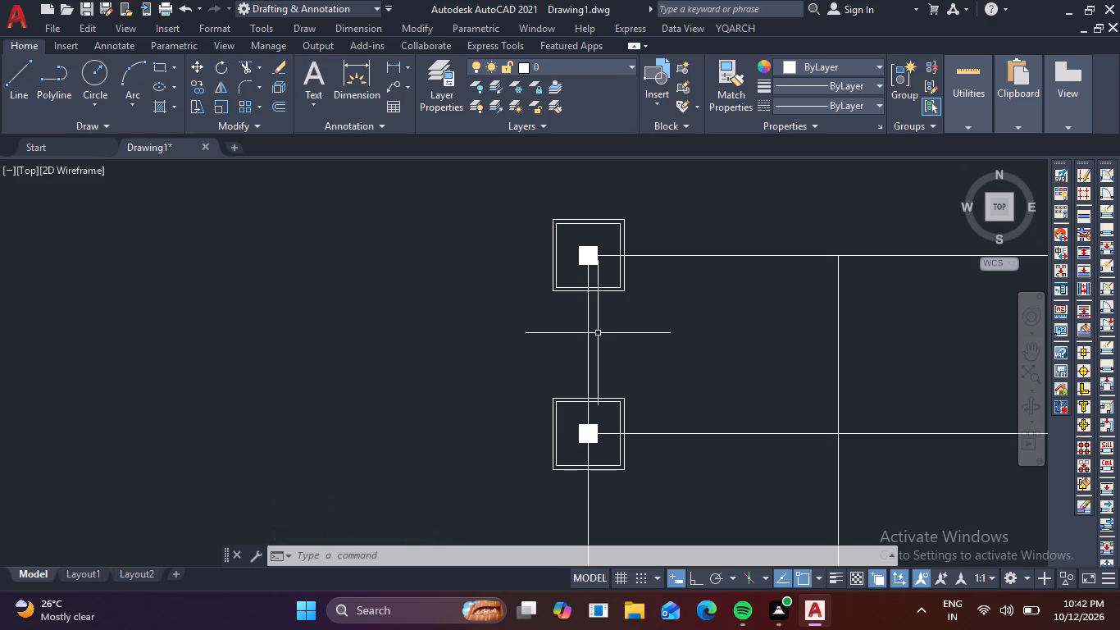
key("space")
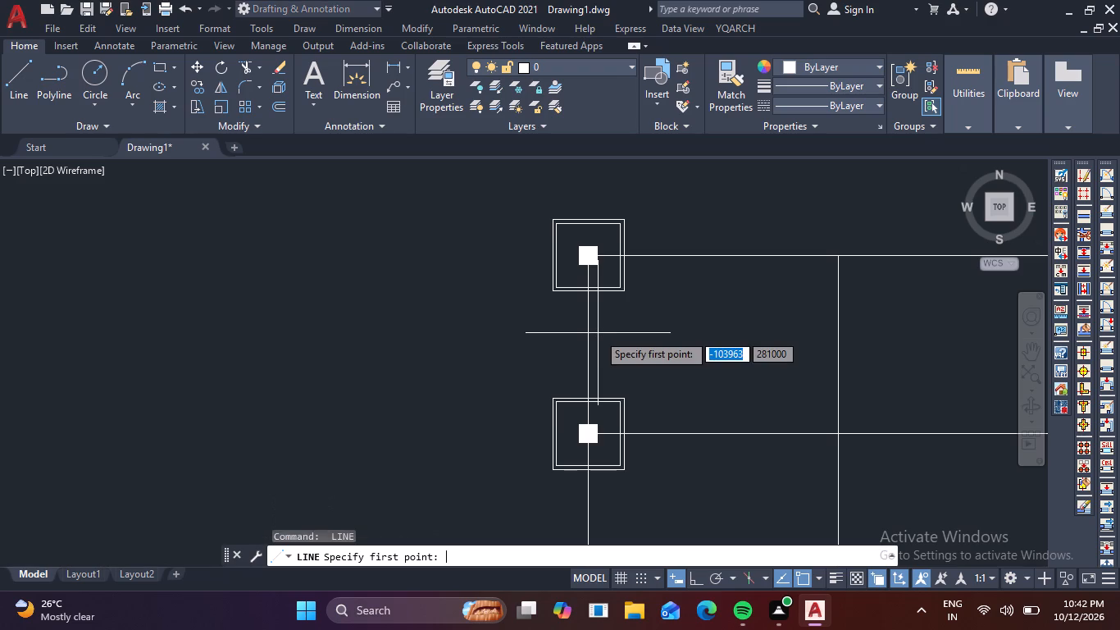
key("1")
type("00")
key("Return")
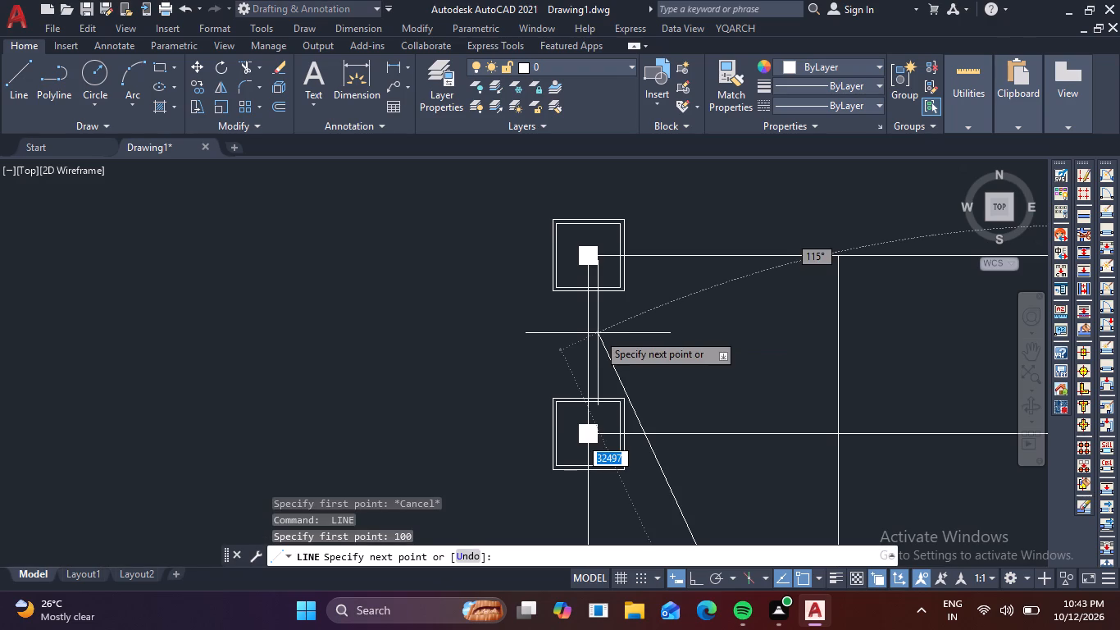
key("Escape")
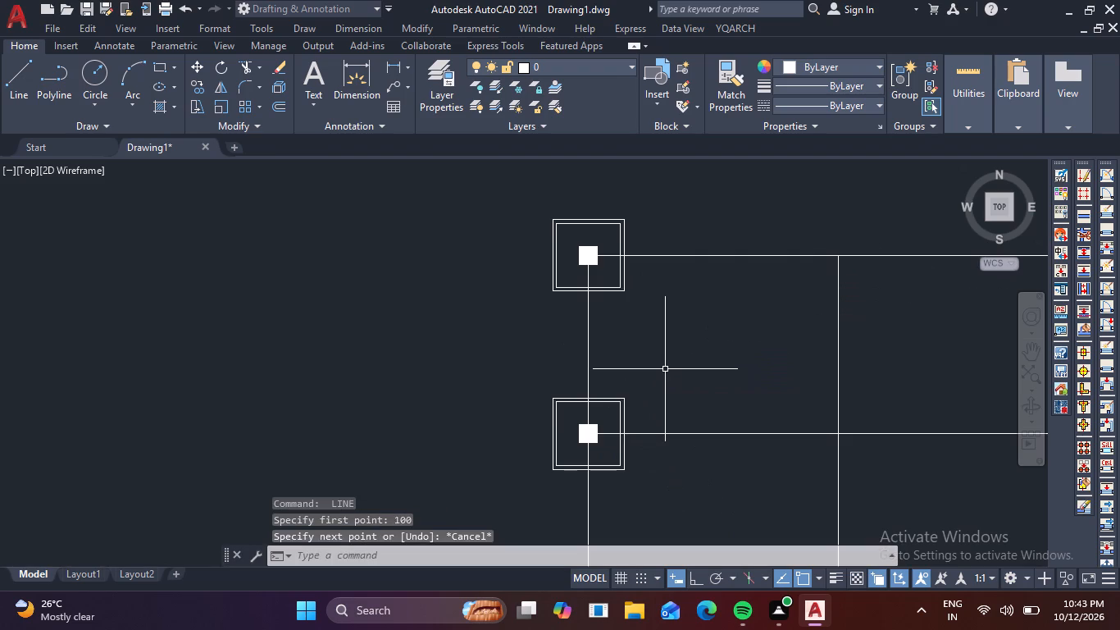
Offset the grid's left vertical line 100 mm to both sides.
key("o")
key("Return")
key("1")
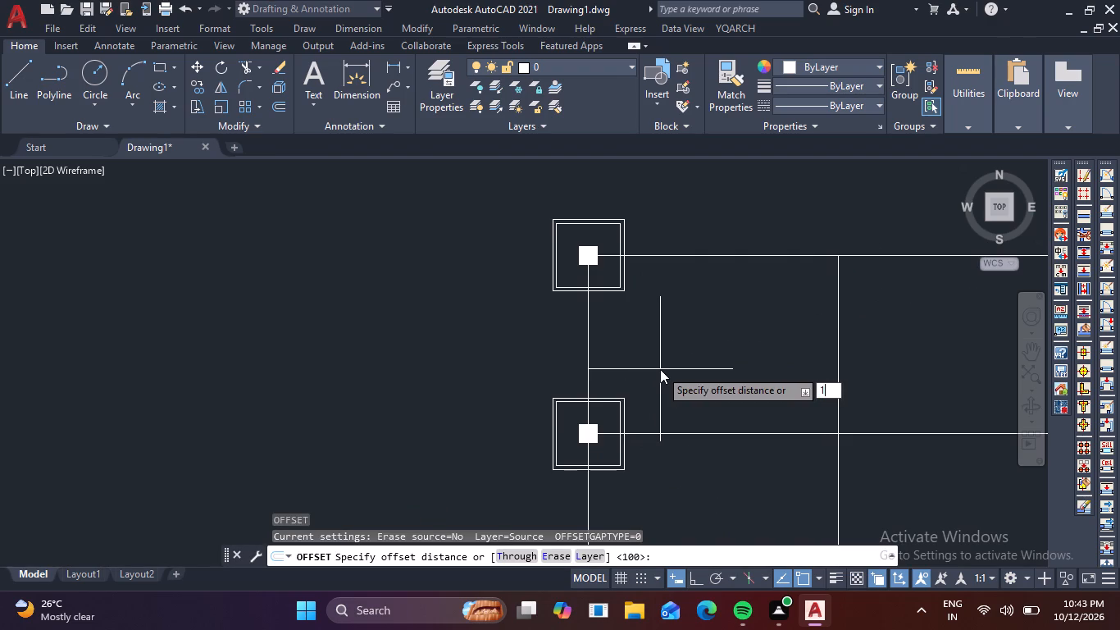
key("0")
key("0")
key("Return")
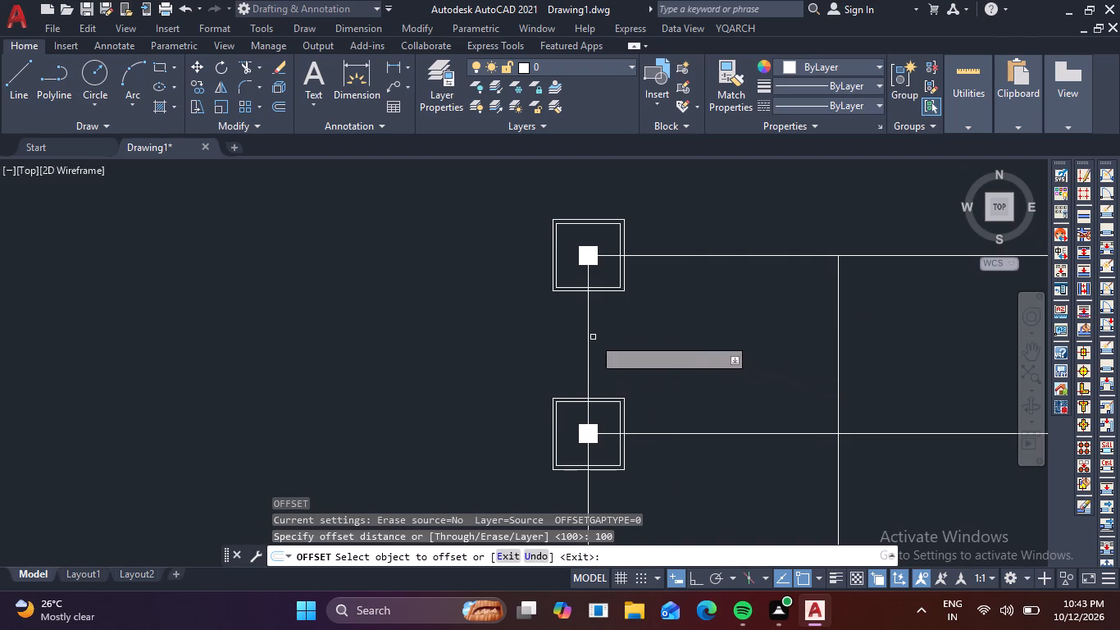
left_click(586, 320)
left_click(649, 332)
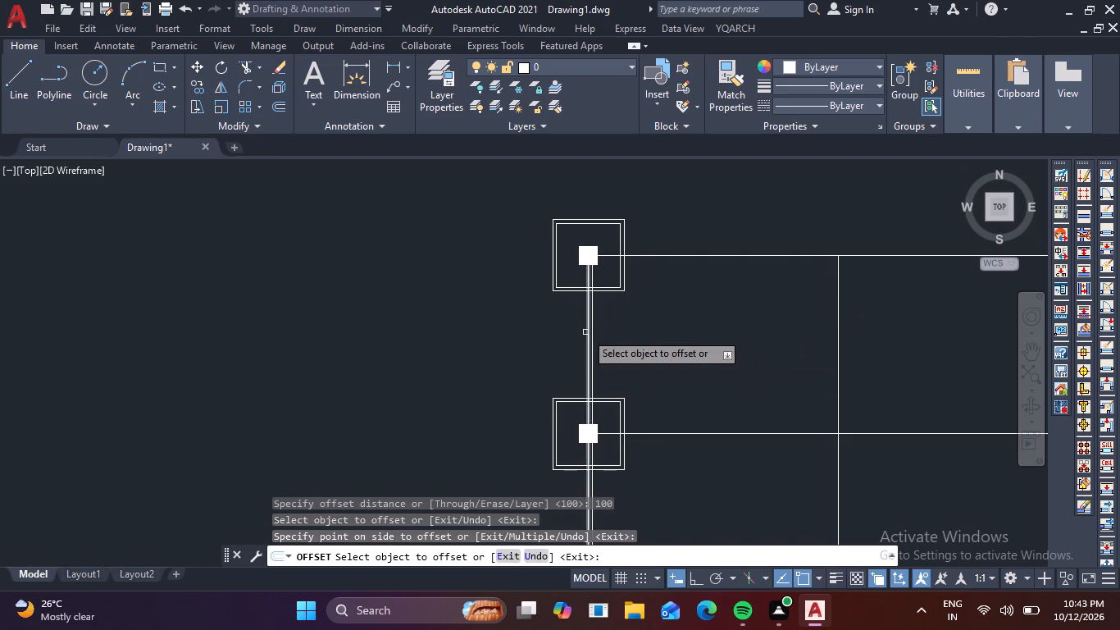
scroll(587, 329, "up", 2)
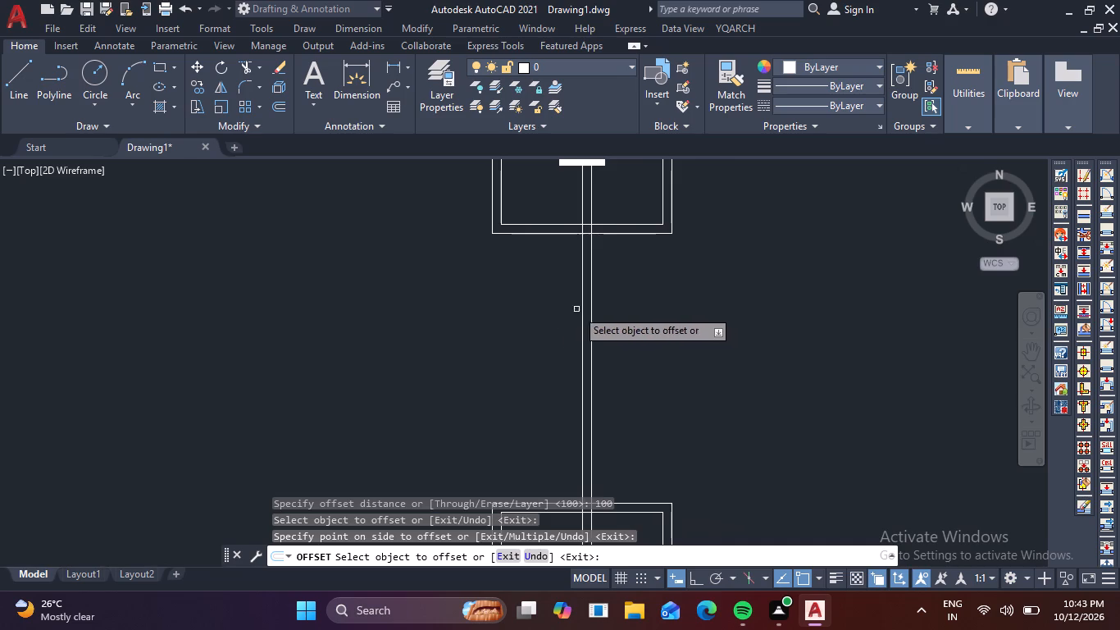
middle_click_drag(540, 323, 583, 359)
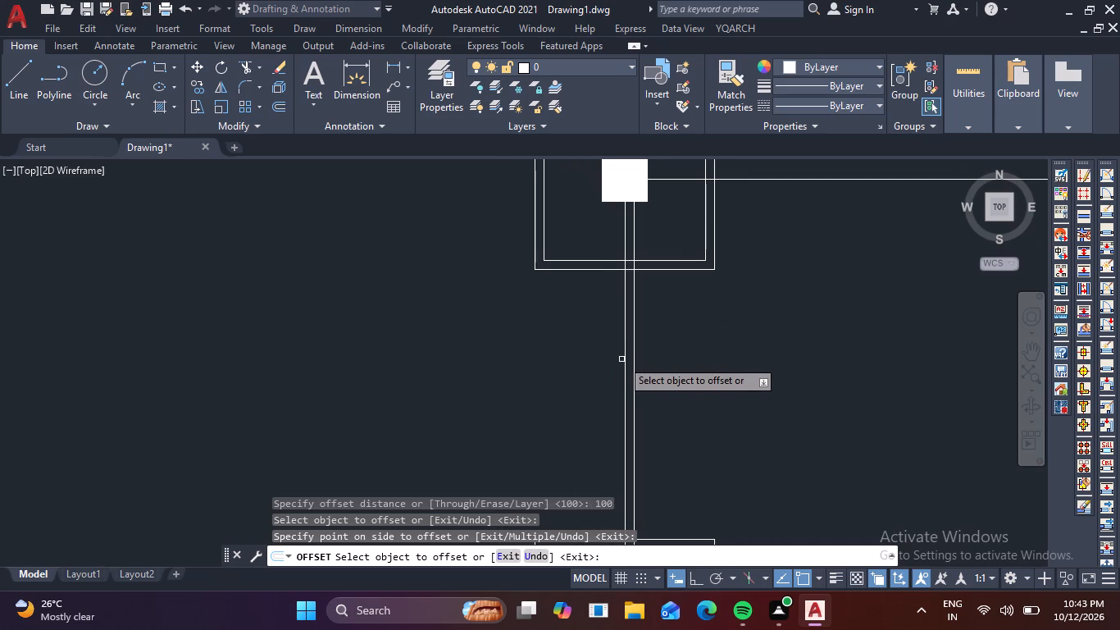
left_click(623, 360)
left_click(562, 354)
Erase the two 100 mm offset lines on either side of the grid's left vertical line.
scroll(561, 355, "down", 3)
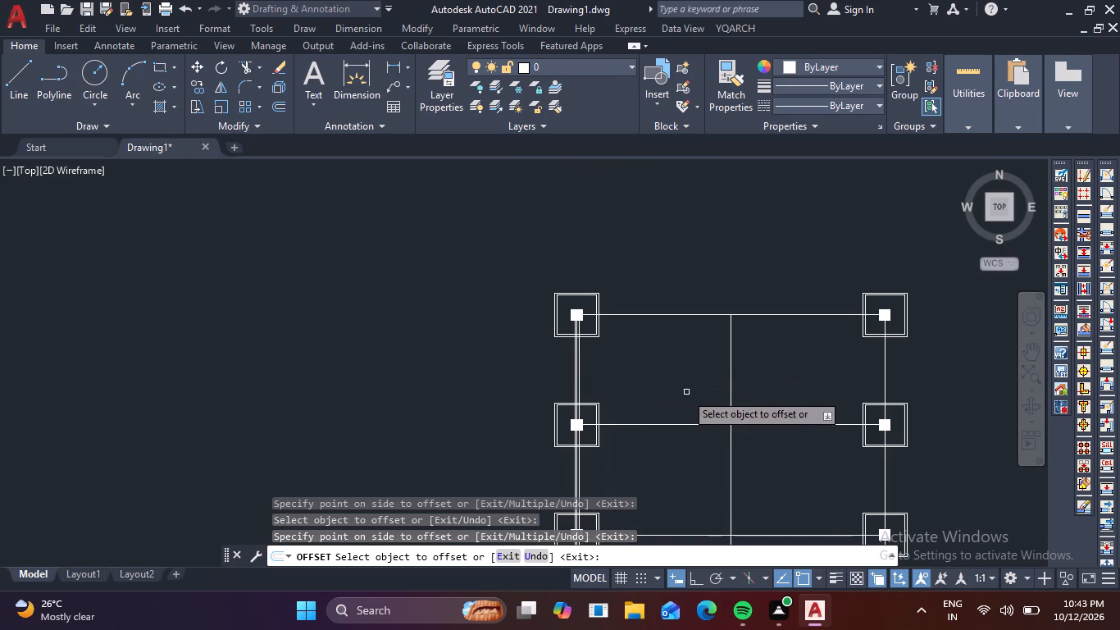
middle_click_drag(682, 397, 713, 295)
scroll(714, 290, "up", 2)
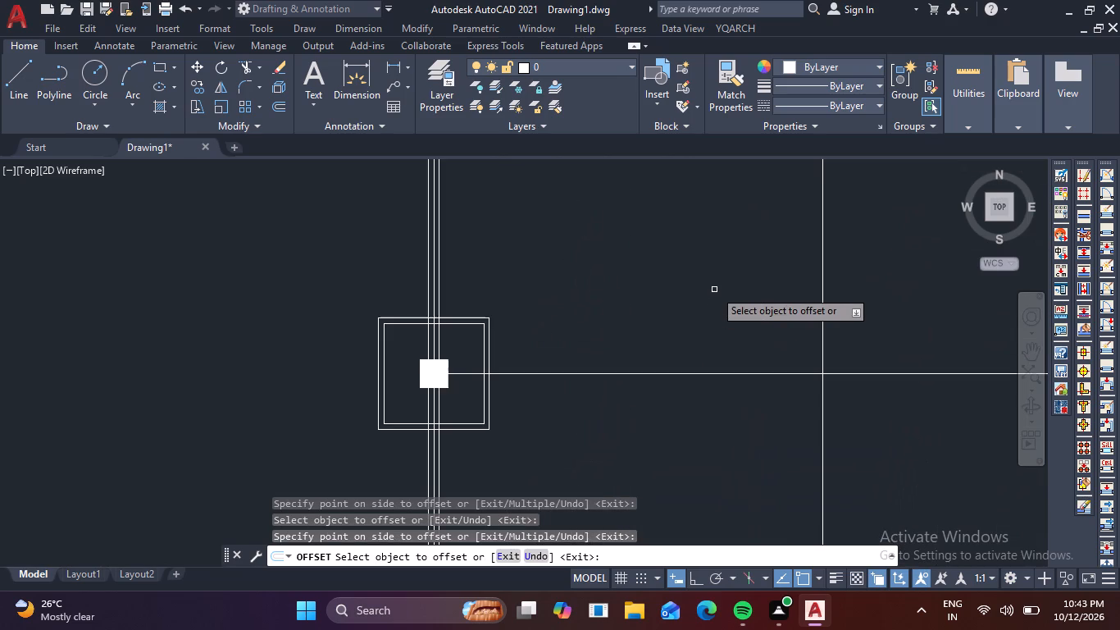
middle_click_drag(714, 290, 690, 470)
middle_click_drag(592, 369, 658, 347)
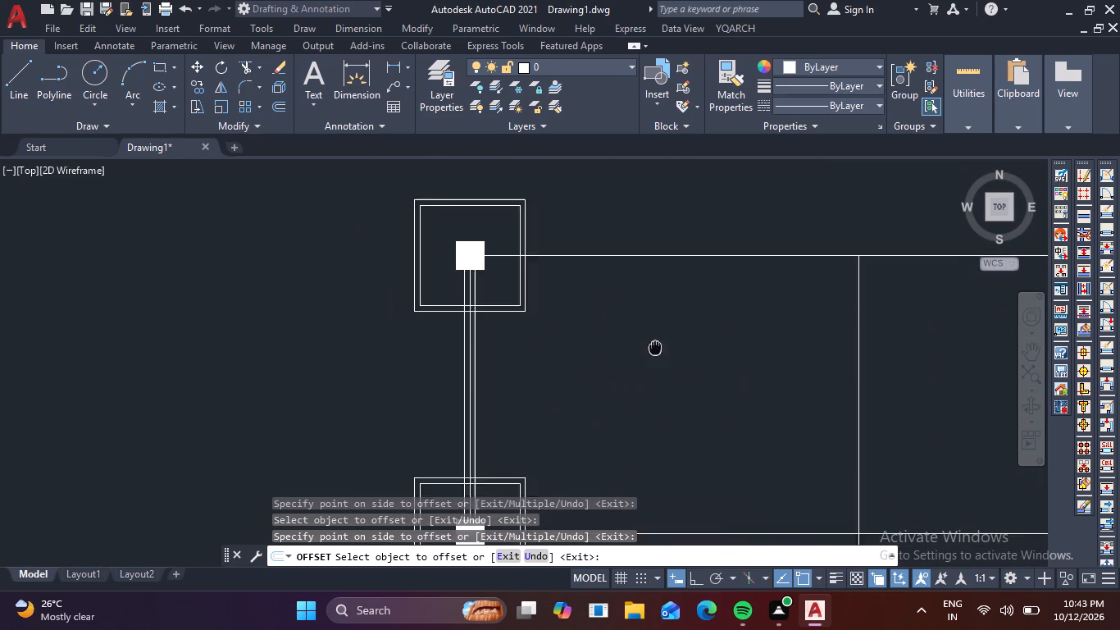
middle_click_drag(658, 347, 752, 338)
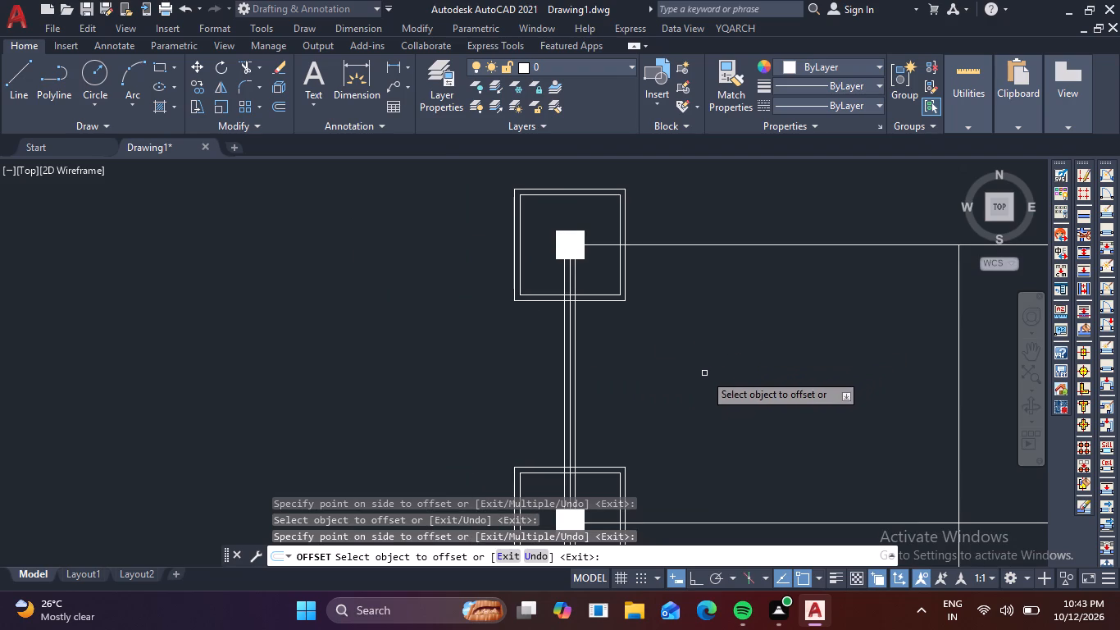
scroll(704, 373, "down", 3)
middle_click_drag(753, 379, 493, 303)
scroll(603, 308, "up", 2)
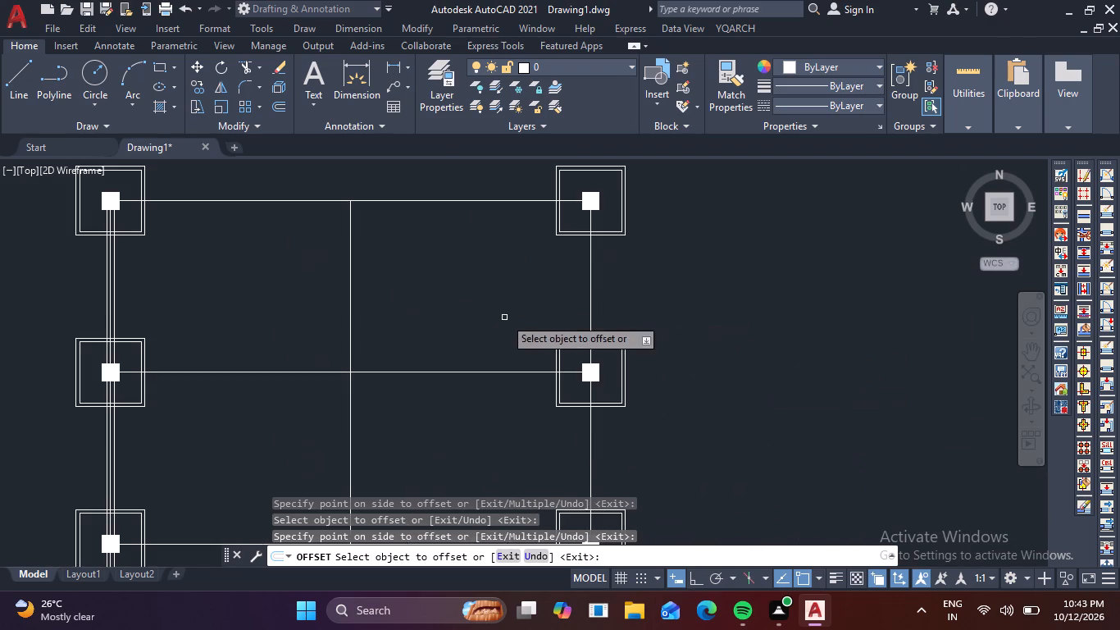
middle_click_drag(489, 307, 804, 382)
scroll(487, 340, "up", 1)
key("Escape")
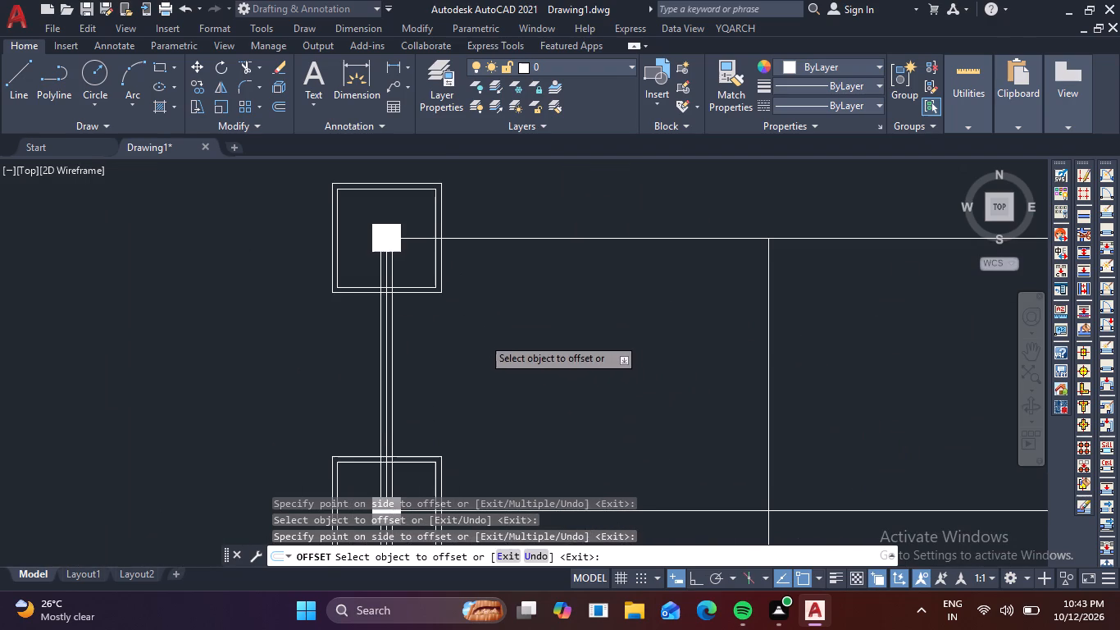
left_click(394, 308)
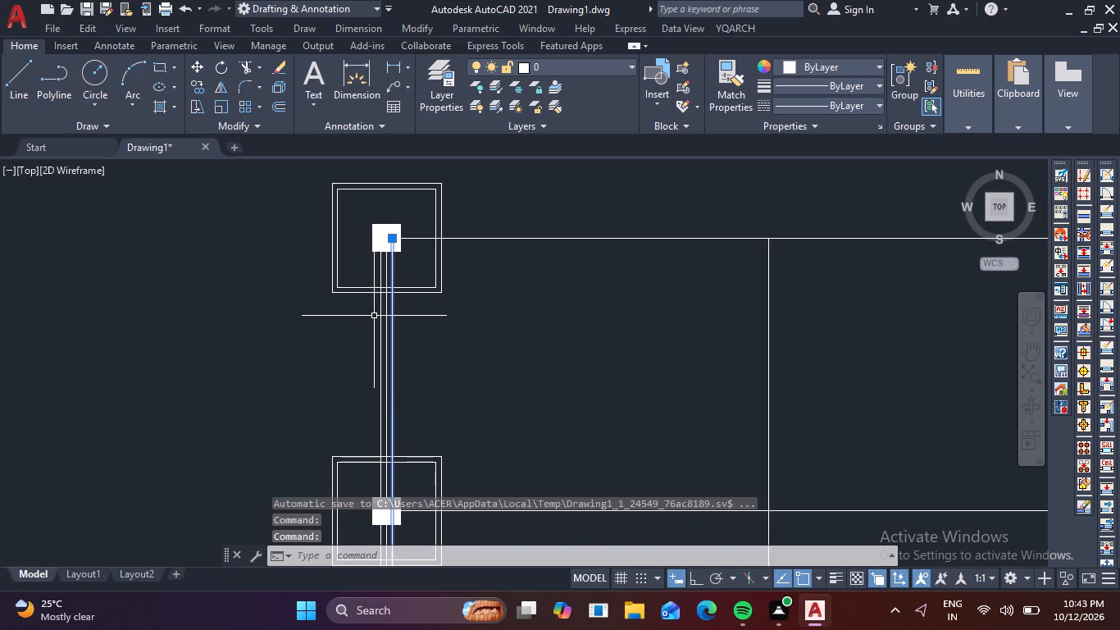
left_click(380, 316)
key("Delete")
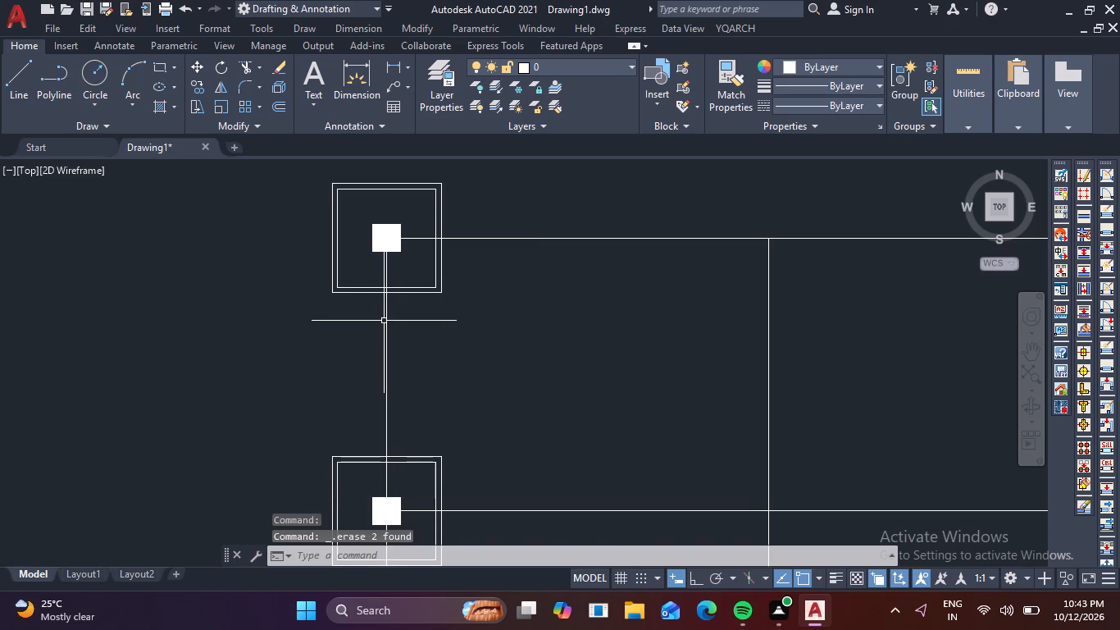
Offset the grid's left vertical line 150 mm to both sides.
key("o")
key("Return")
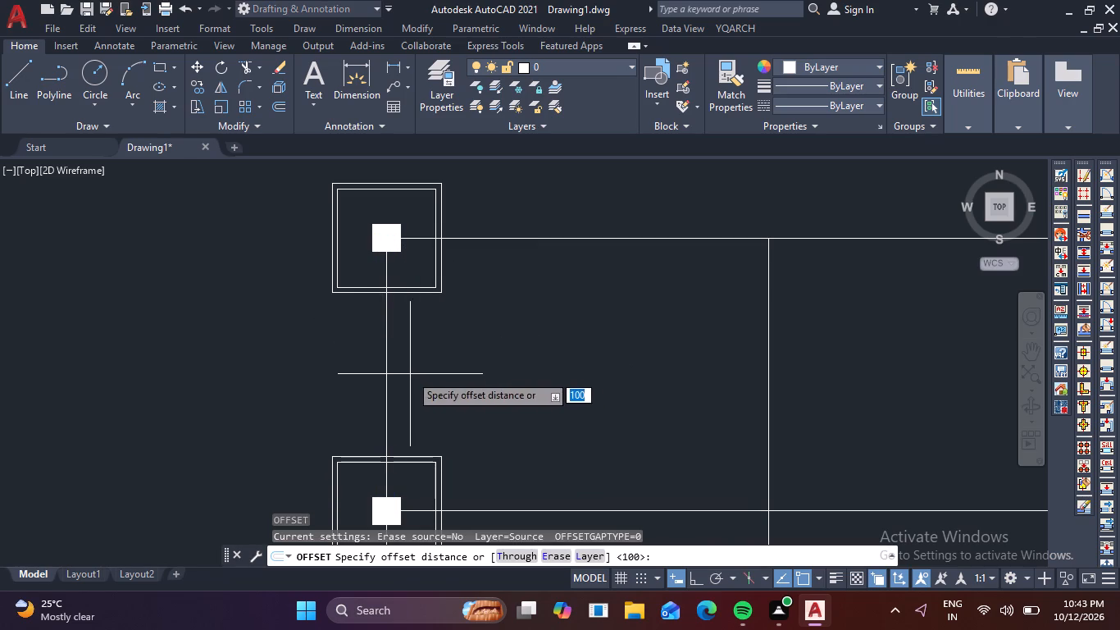
type("150")
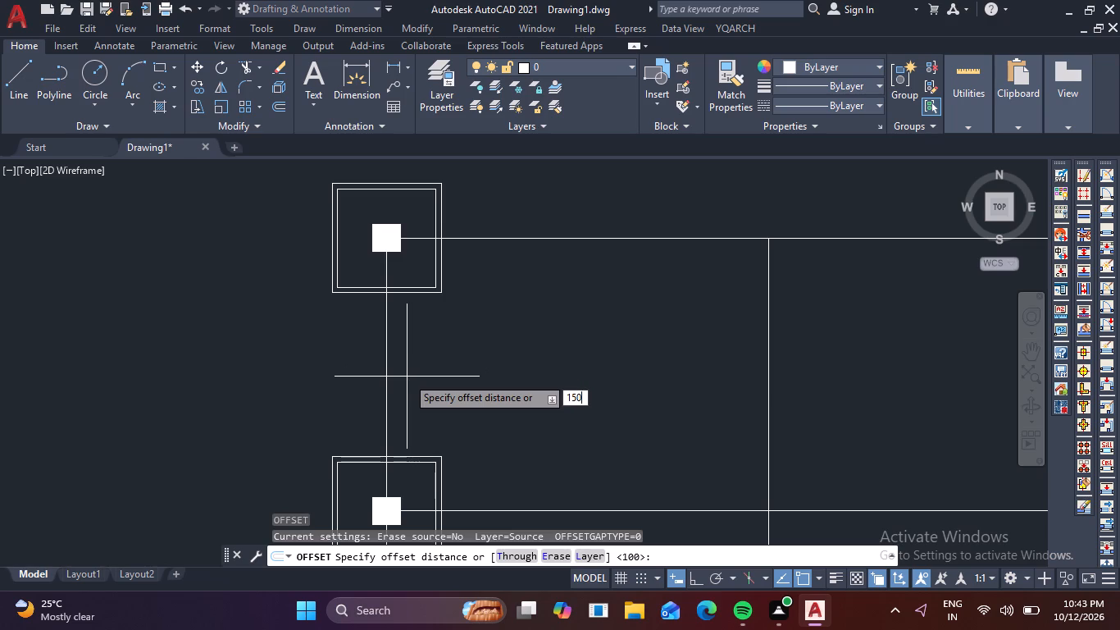
key("Return")
left_click(385, 349)
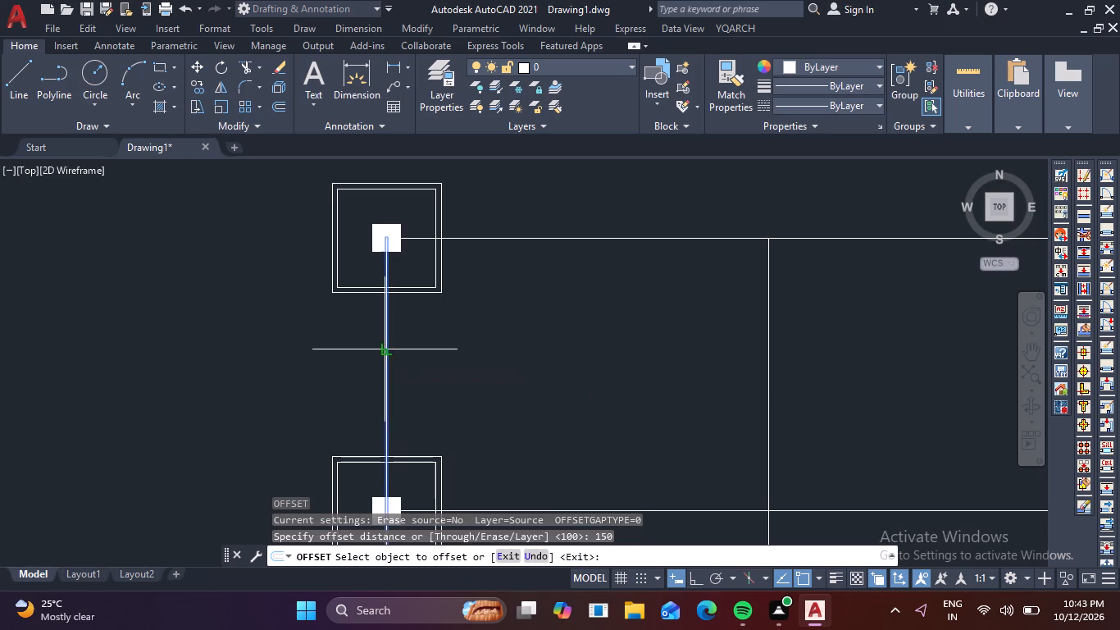
left_click(443, 358)
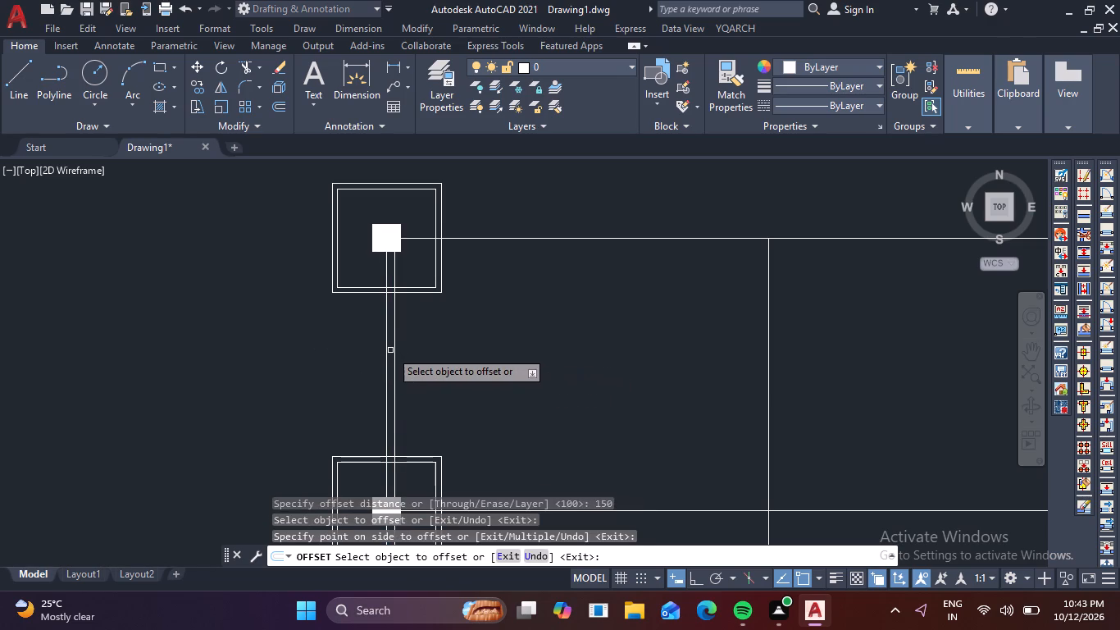
left_click(387, 350)
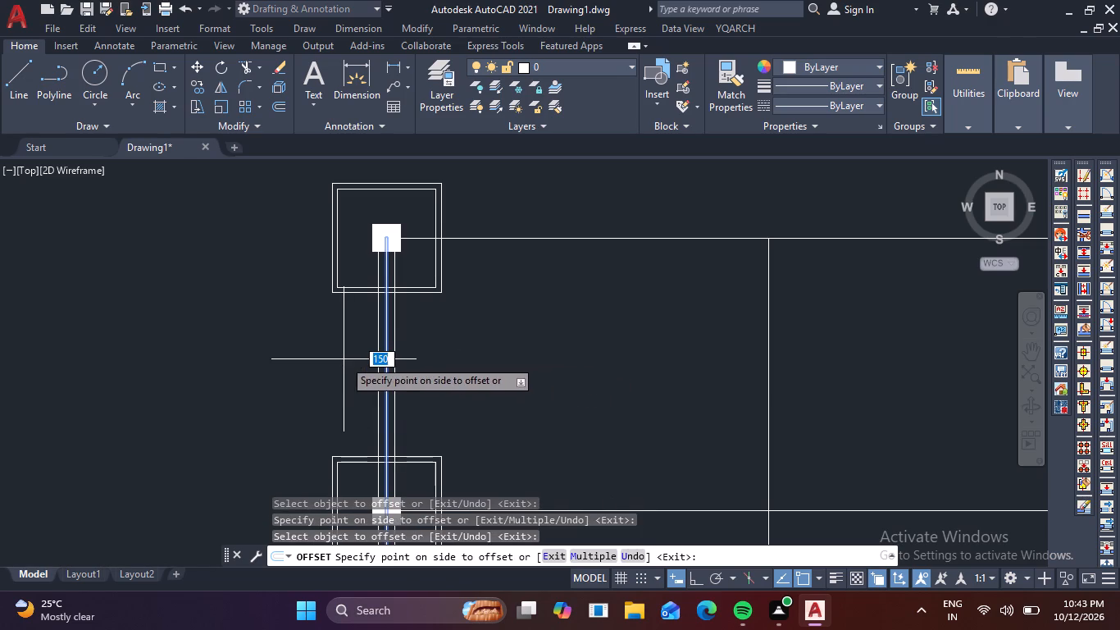
left_click(344, 359)
Offset the grid's right vertical line 150 mm to both sides.
scroll(468, 366, "down", 2)
middle_click_drag(512, 396, 398, 267)
scroll(640, 325, "up", 1)
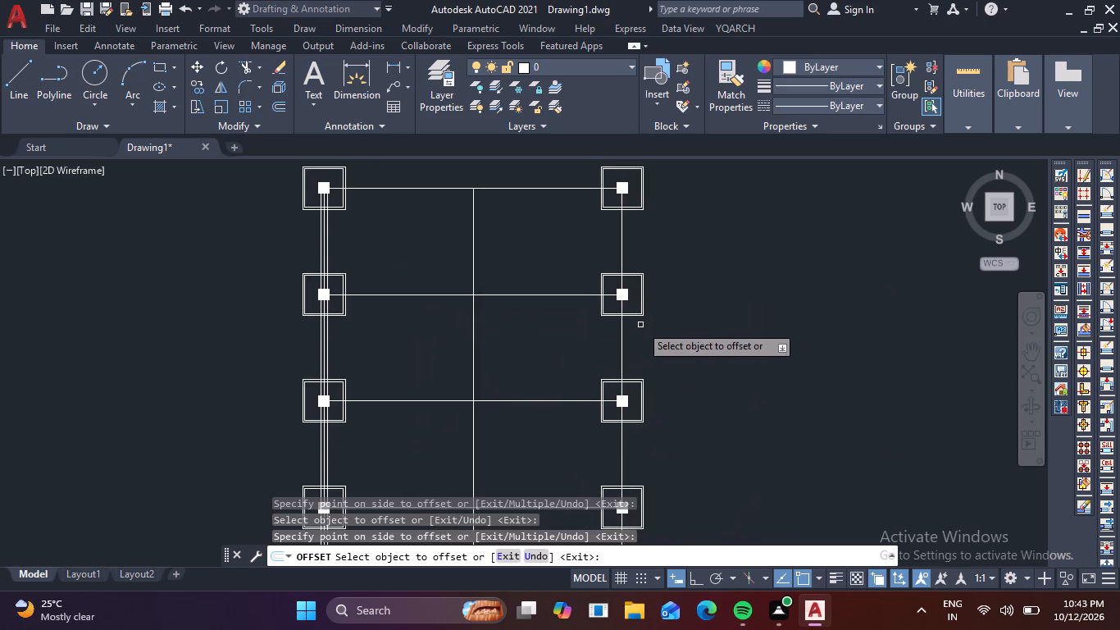
scroll(640, 325, "up", 1)
middle_click_drag(634, 311, 678, 512)
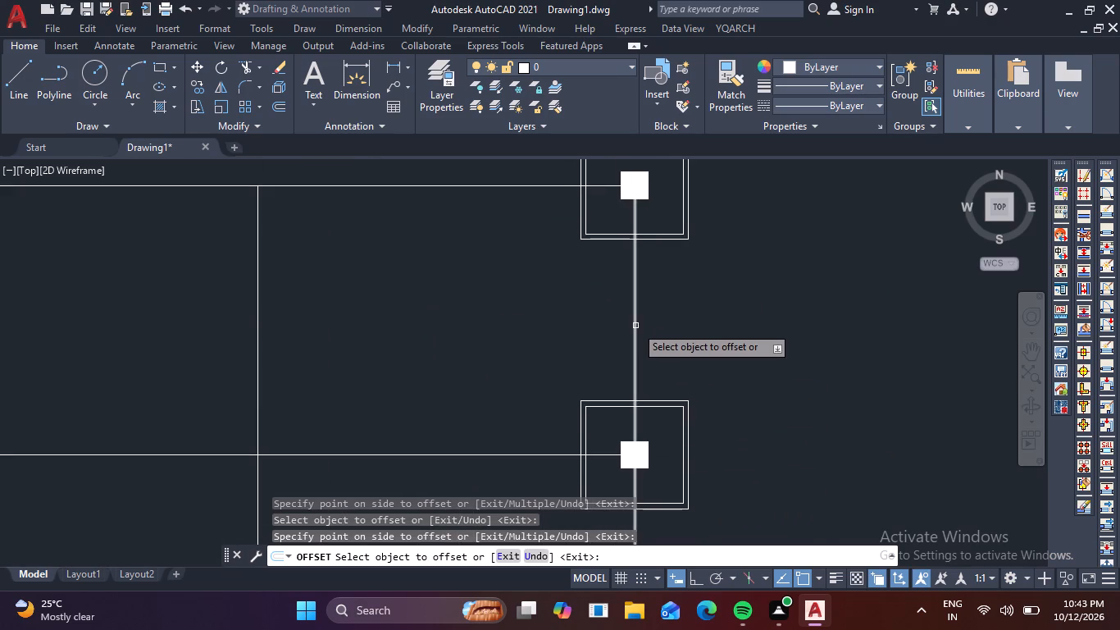
left_click(635, 326)
left_click(667, 331)
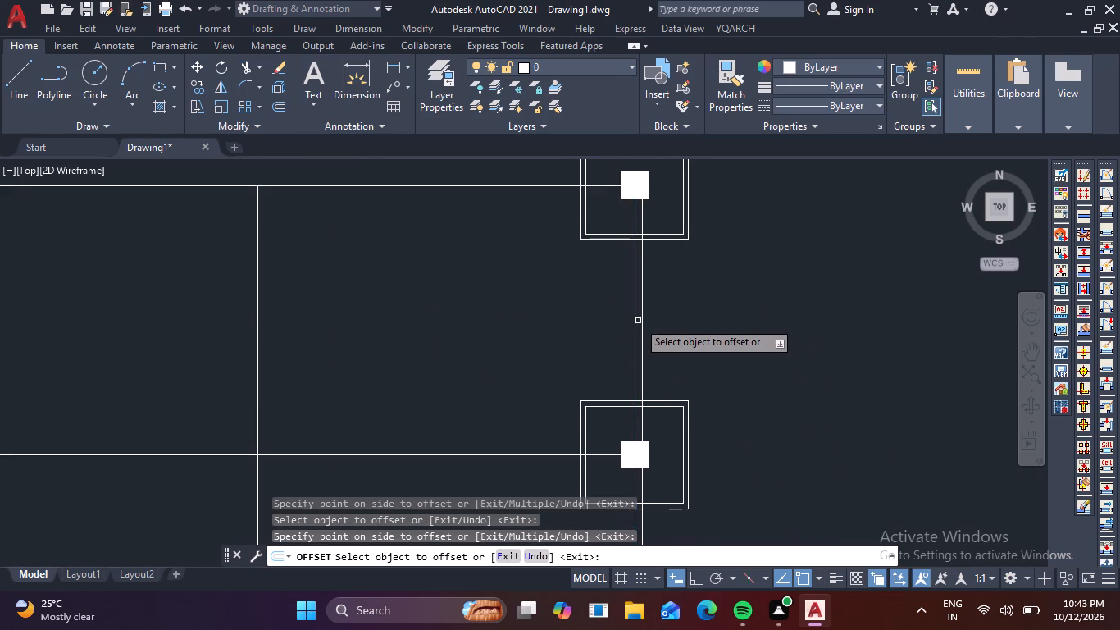
left_click(637, 321)
left_click(635, 322)
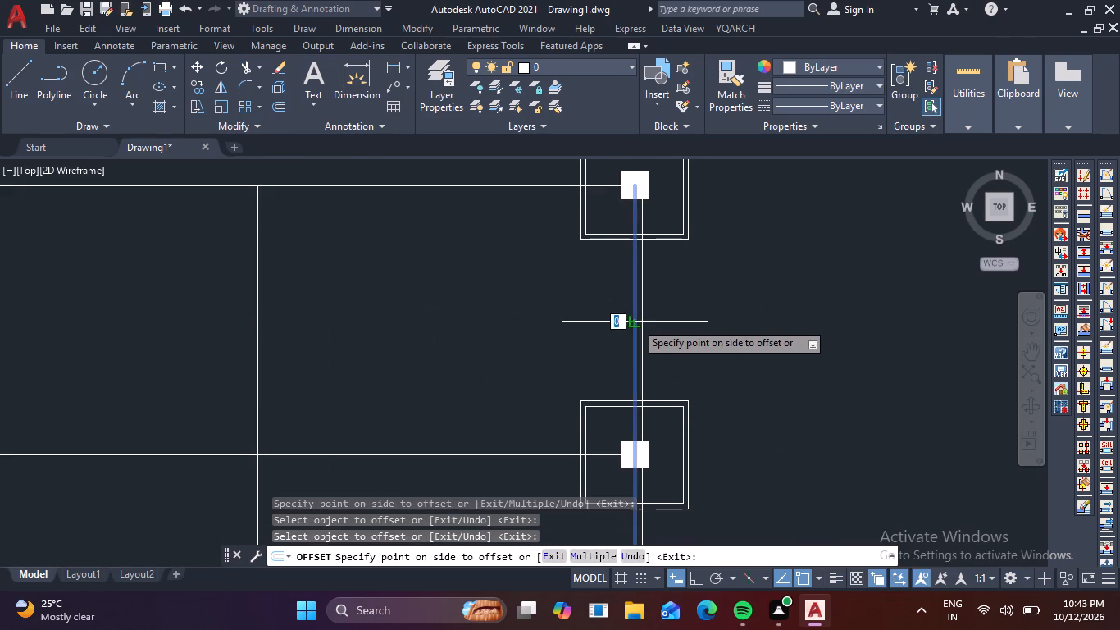
left_click(622, 329)
scroll(622, 329, "down", 2)
middle_click_drag(597, 348, 724, 133)
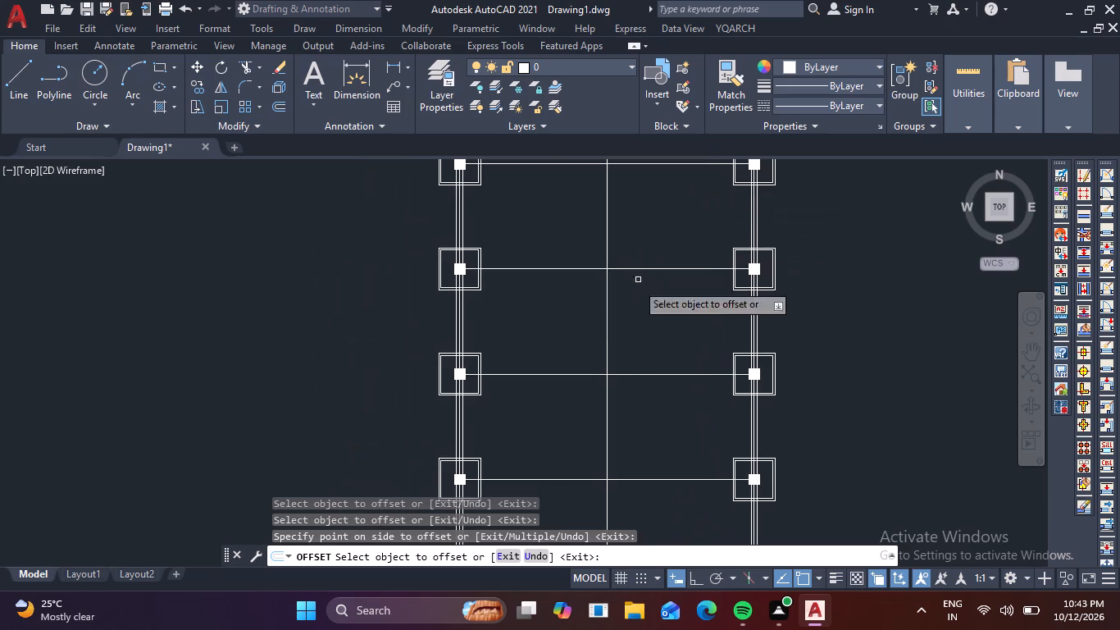
middle_click_drag(614, 377, 718, 218)
scroll(692, 241, "down", 1)
middle_click_drag(681, 273, 620, 469)
key("Escape")
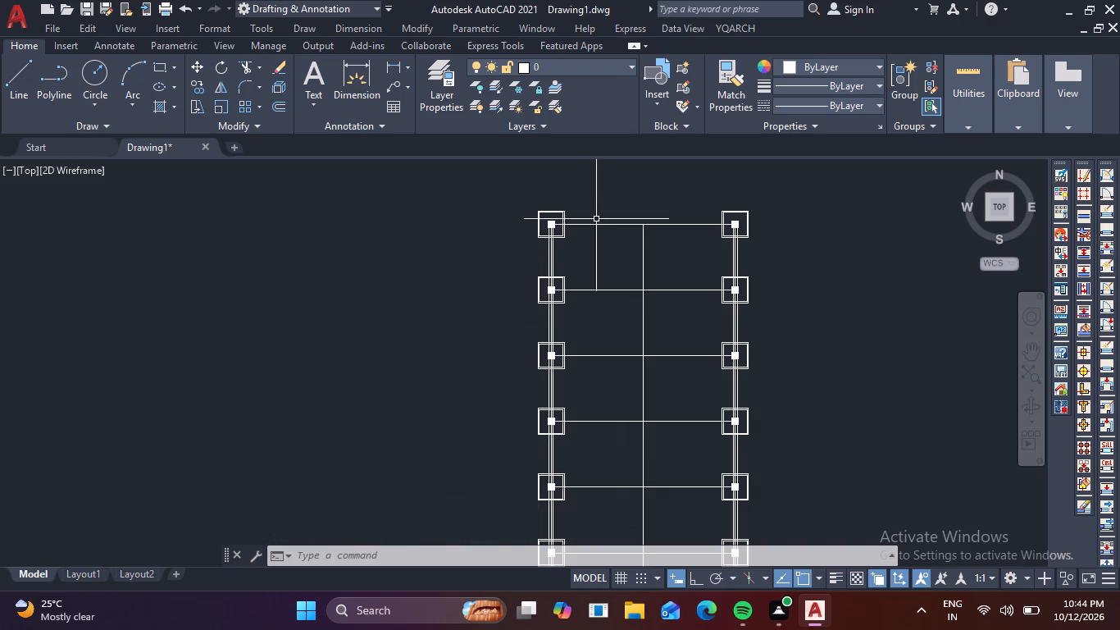
Load the ACAD_ISO02W100 ISO dash linetype into the drawing.
scroll(604, 206, "up", 3)
middle_click_drag(610, 216, 676, 252)
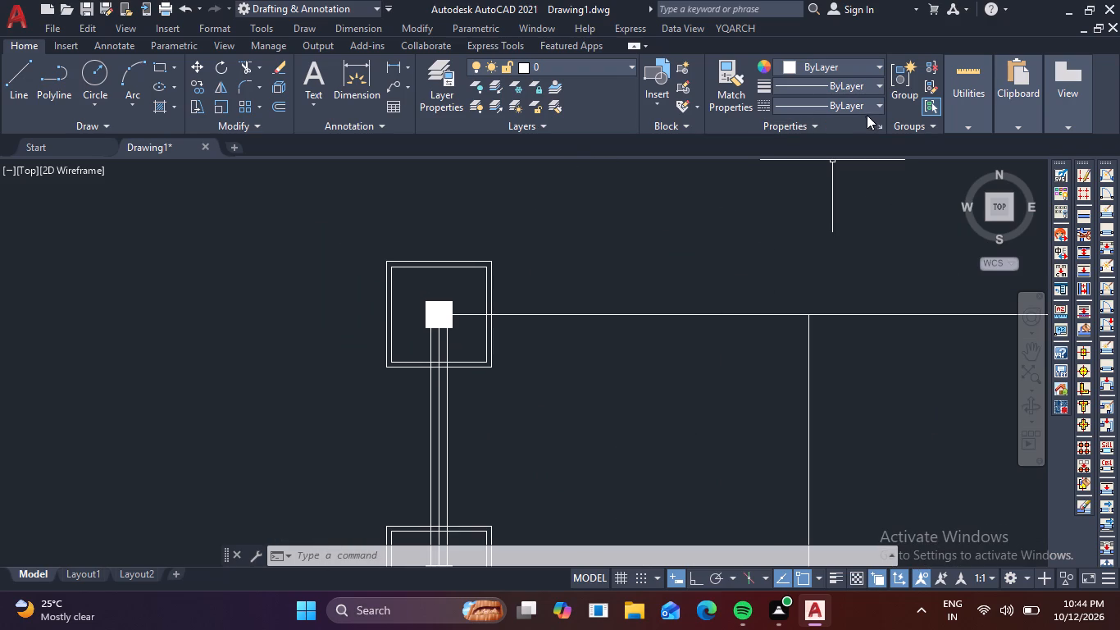
left_click(876, 107)
left_click(830, 185)
left_click(692, 166)
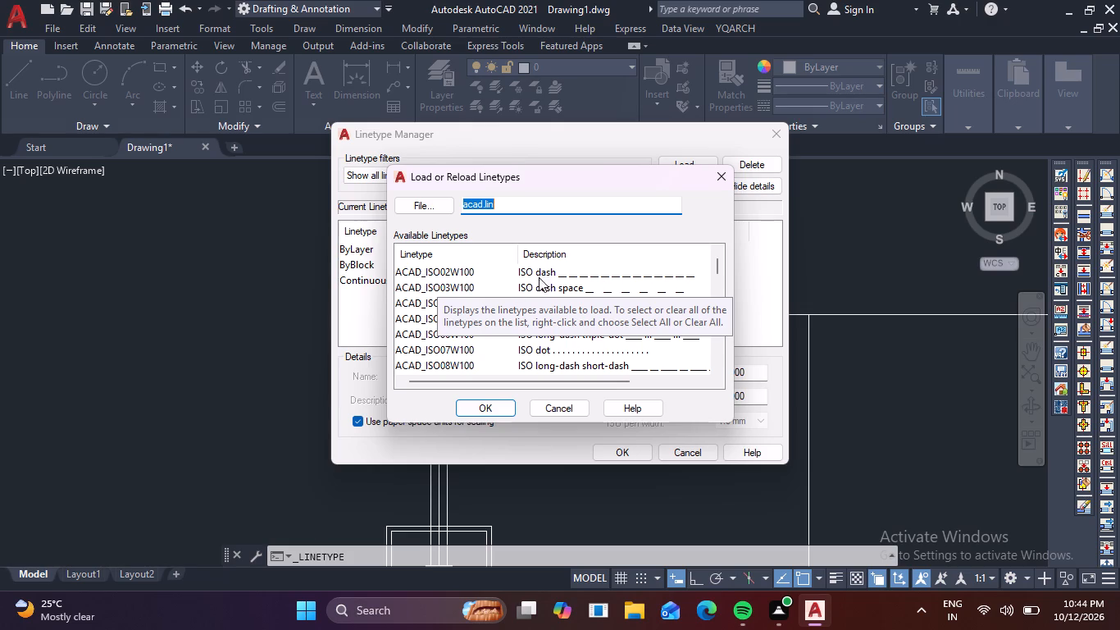
left_click(425, 270)
left_click(479, 409)
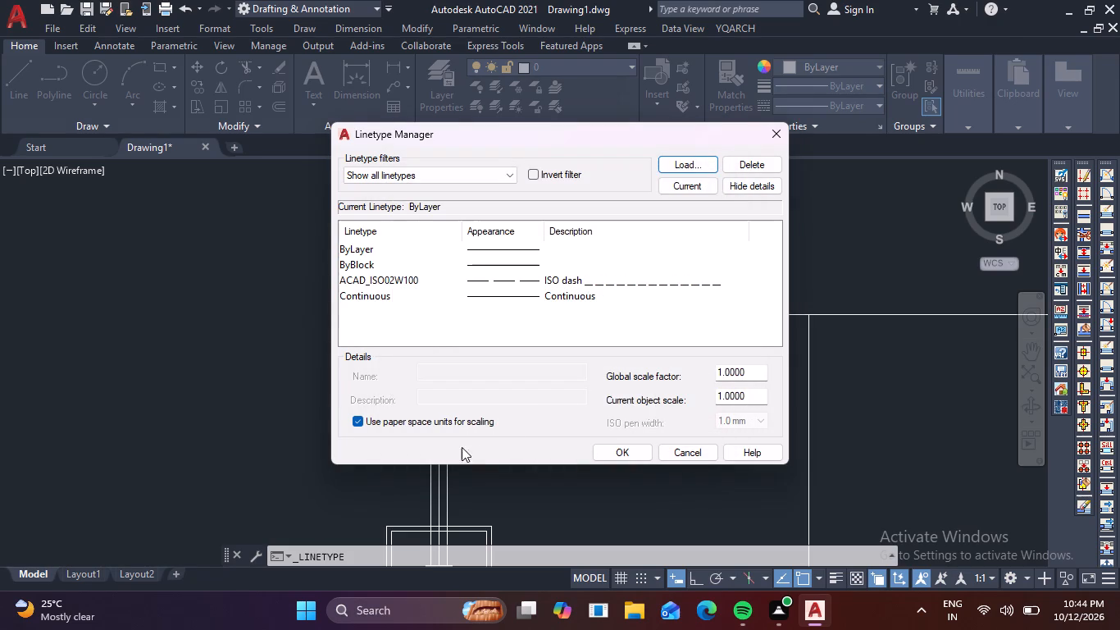
left_click(635, 458)
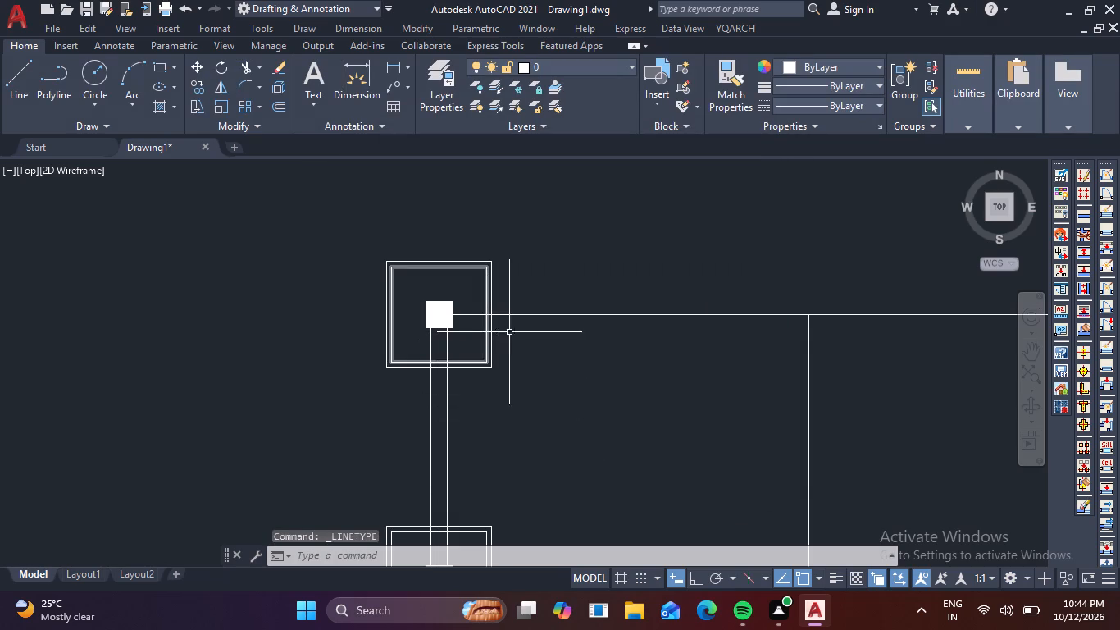
Set the linetype of the four 150 mm offset lines beside the grid's left and right vertical lines to ACAD_ISO02W100.
left_click(446, 347)
left_click(431, 349)
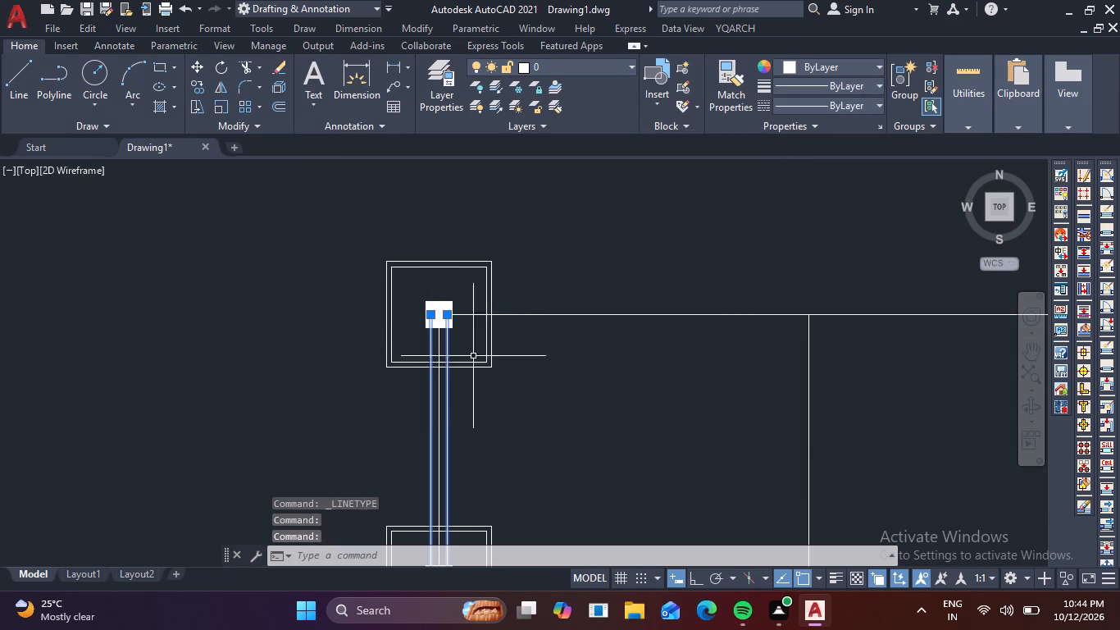
scroll(575, 386, "down", 1)
middle_click_drag(596, 402, 500, 331)
scroll(873, 361, "up", 1)
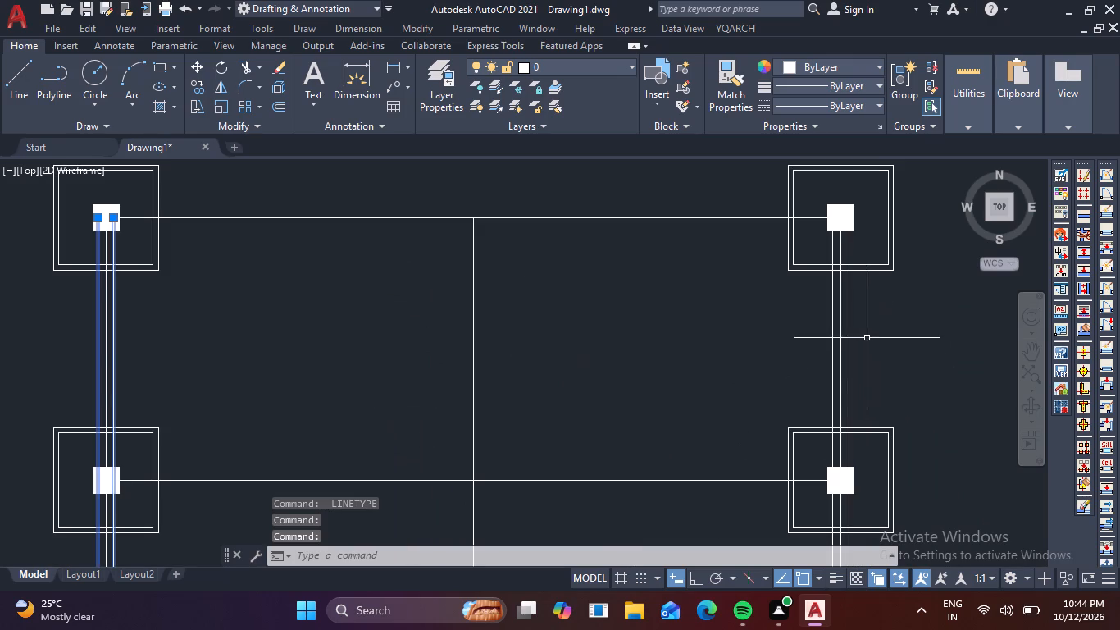
left_click(848, 323)
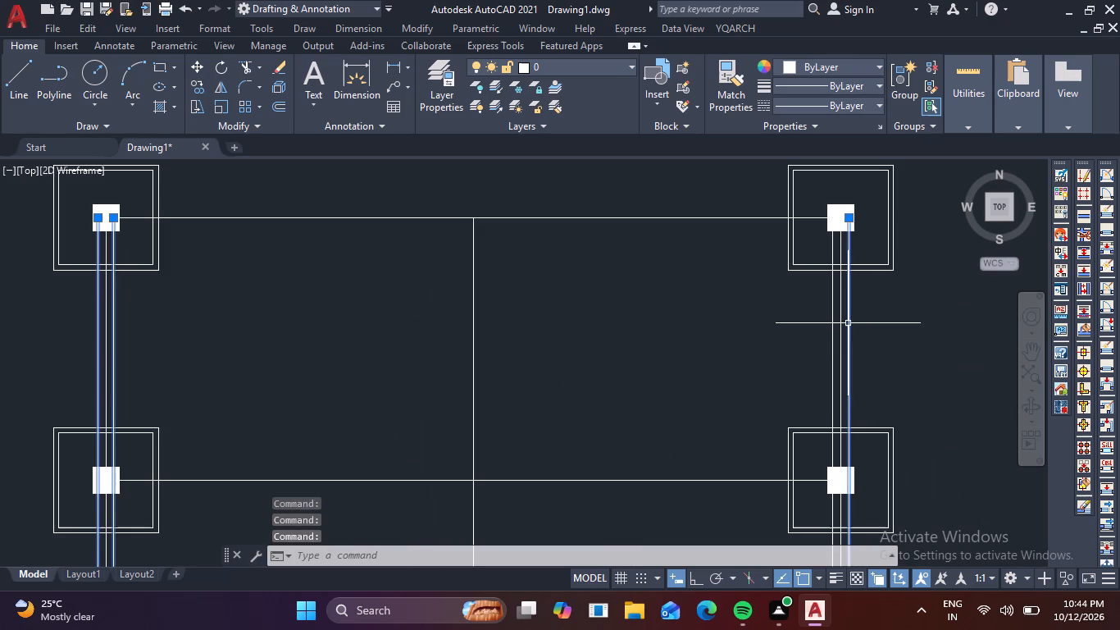
left_click(835, 335)
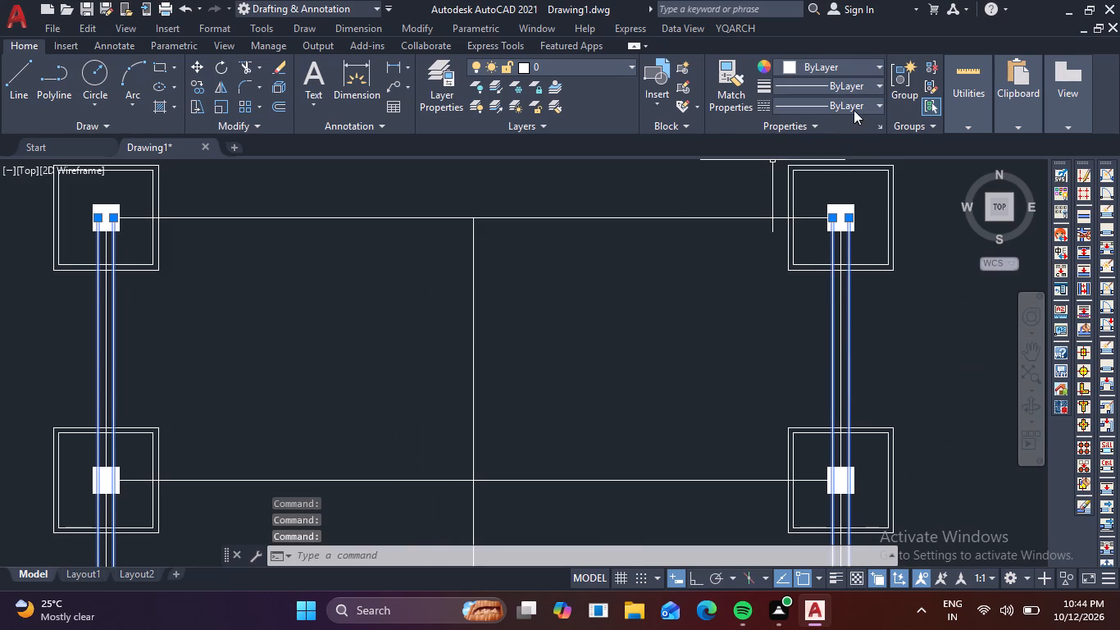
left_click(872, 103)
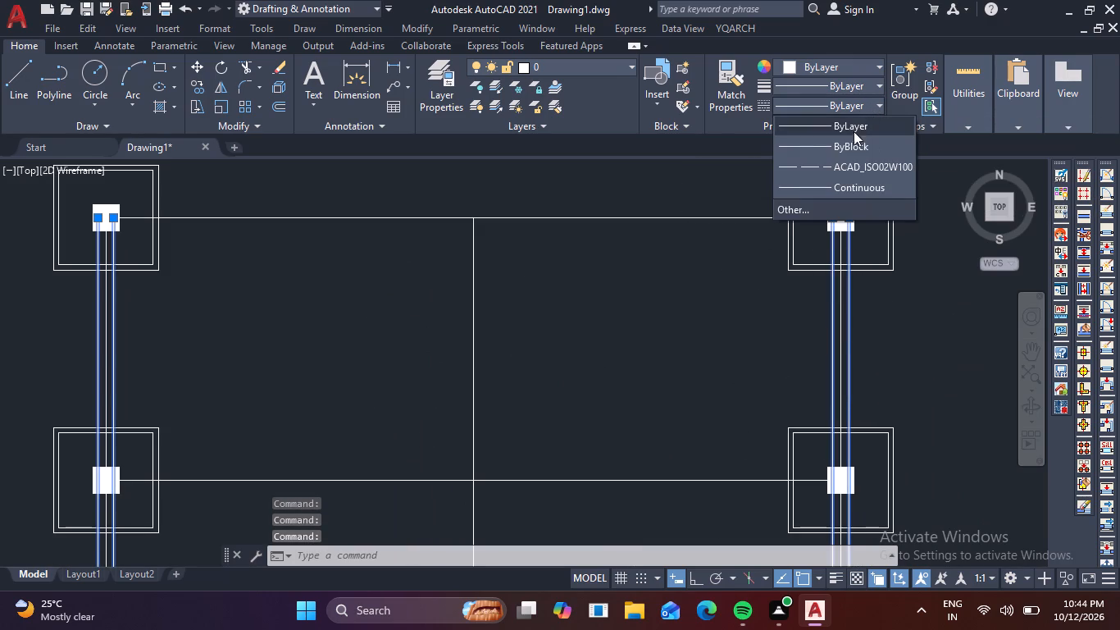
left_click(836, 171)
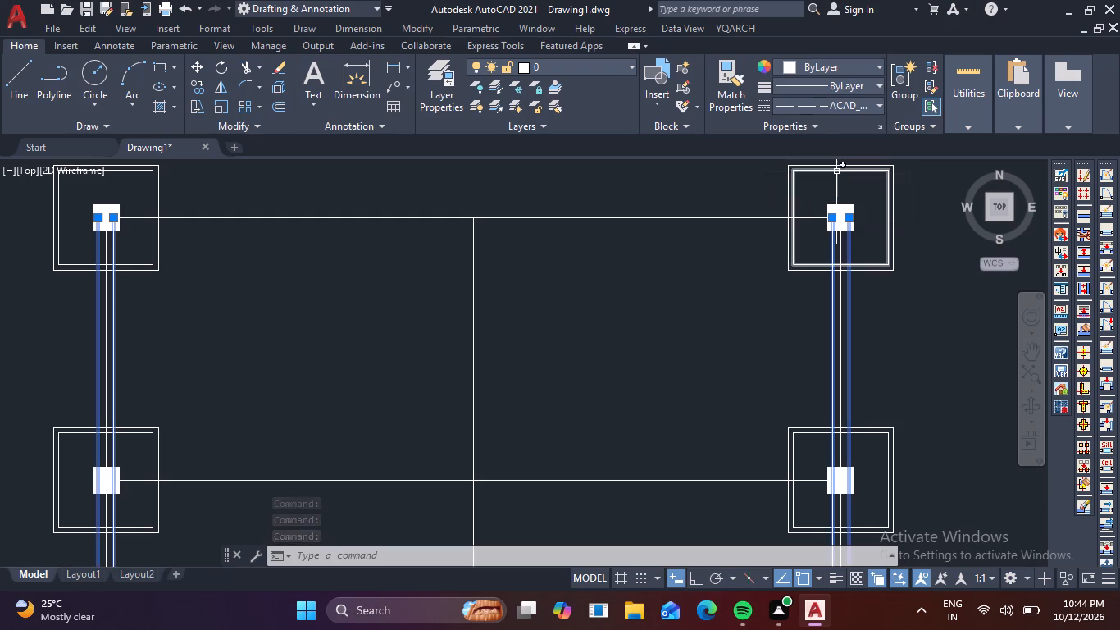
scroll(94, 283, "up", 4)
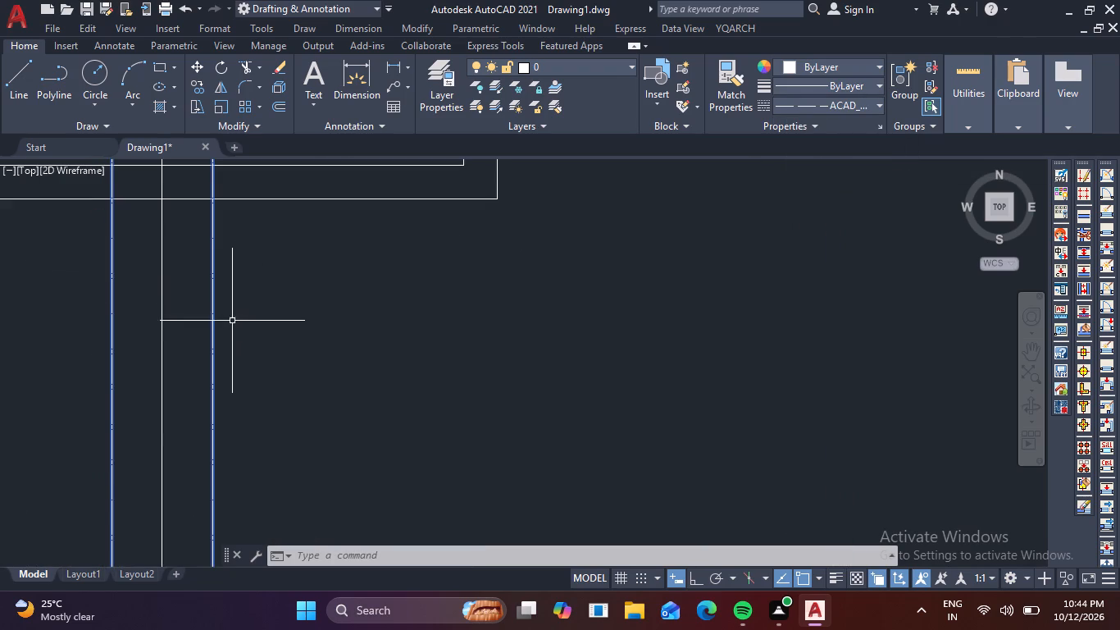
key("Escape")
scroll(211, 323, "up", 5)
scroll(320, 335, "down", 8)
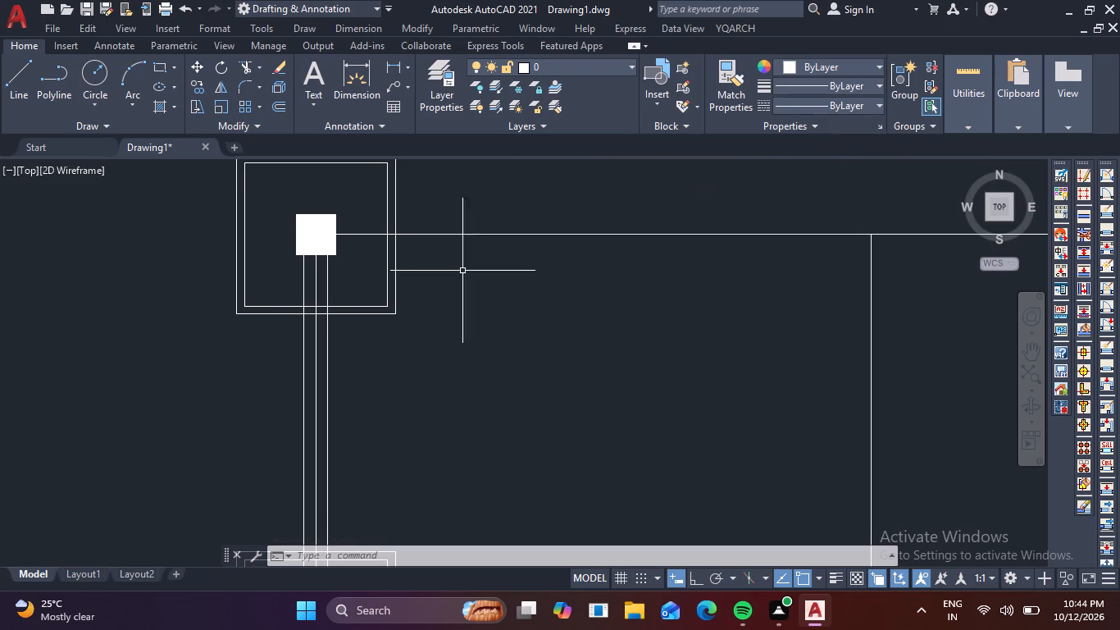
Select the outer footing squares on both sides of the grid, row by row from the top row through the fifth.
left_click(396, 300)
scroll(643, 317, "down", 1)
middle_click_drag(653, 316, 353, 302)
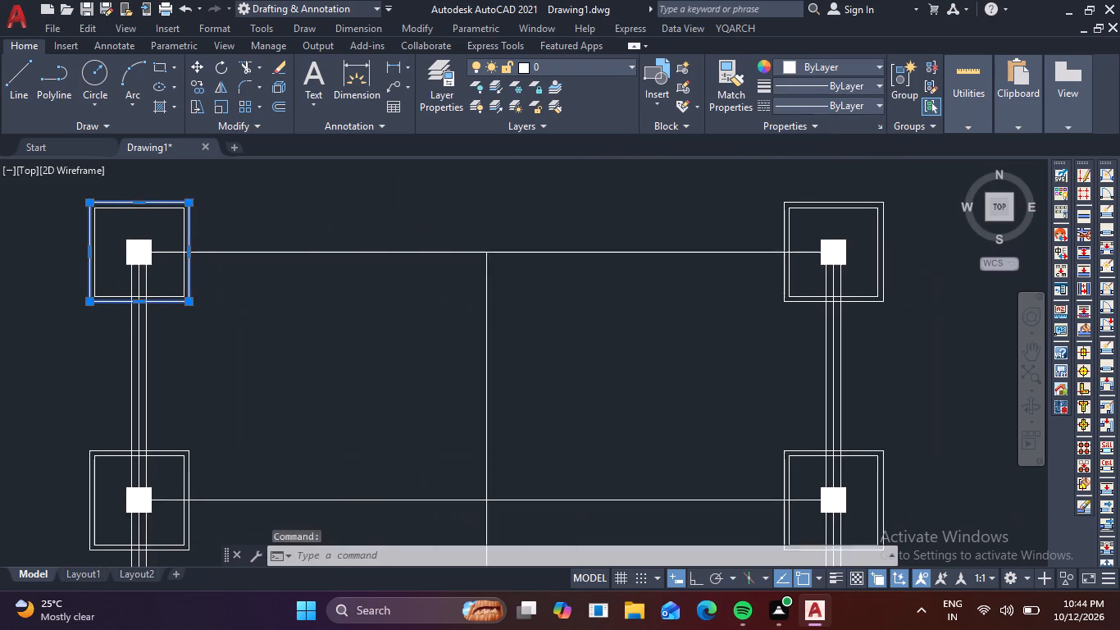
middle_click_drag(353, 302, 332, 294)
scroll(874, 308, "up", 2)
left_click(835, 273)
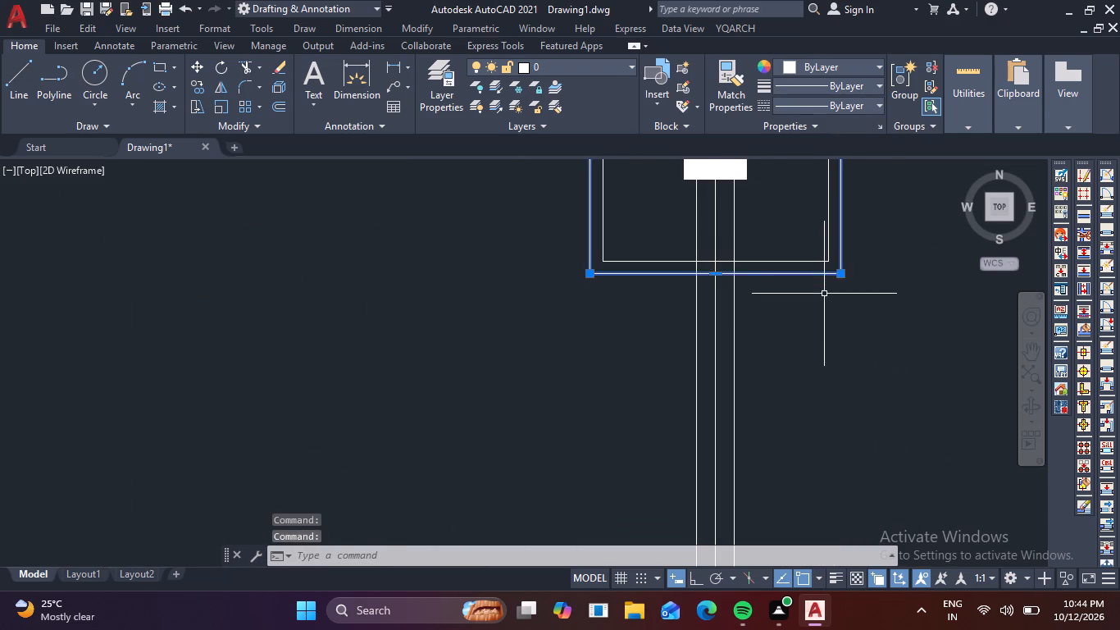
scroll(823, 294, "down", 3)
middle_click_drag(593, 398, 767, 203)
scroll(533, 311, "up", 3)
middle_click_drag(631, 234, 632, 236)
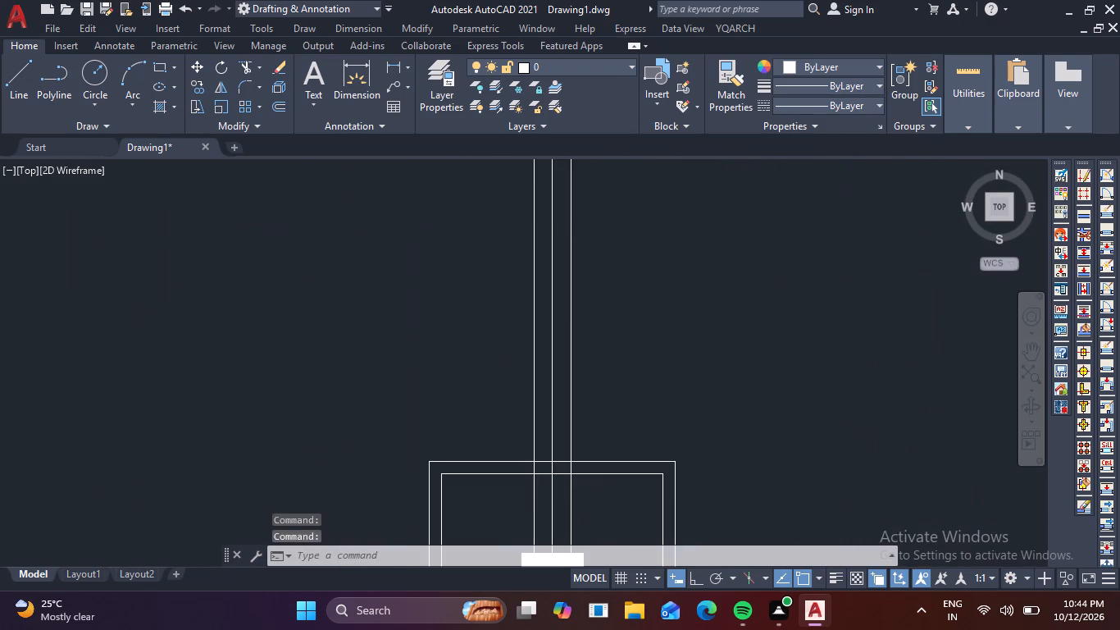
middle_click_drag(632, 236, 514, 467)
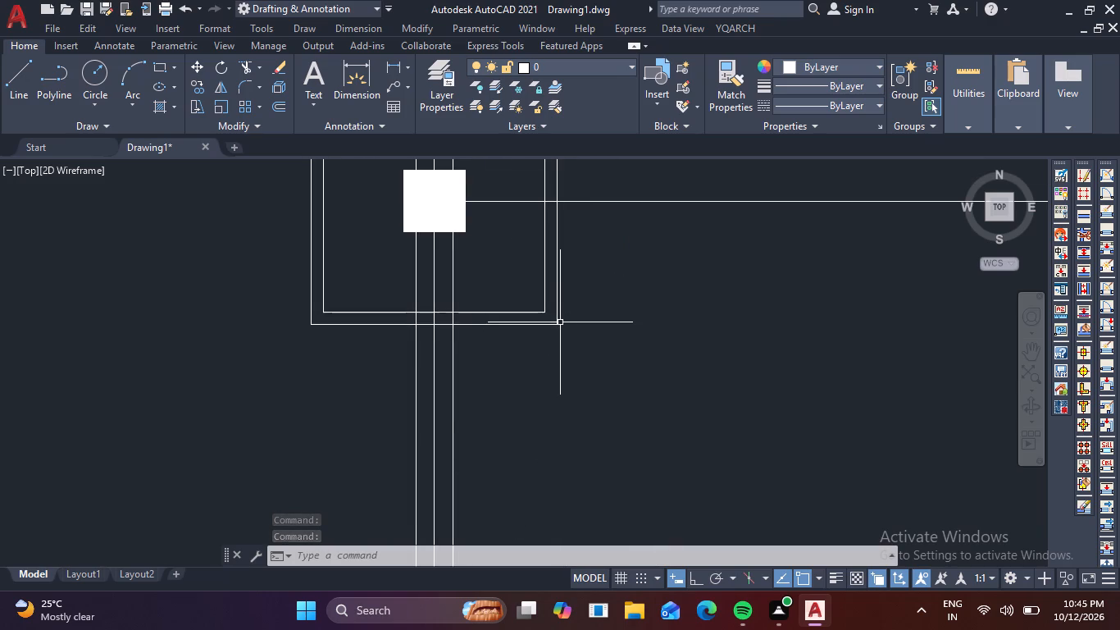
left_click(555, 323)
scroll(583, 335, "down", 3)
middle_click_drag(662, 345, 435, 372)
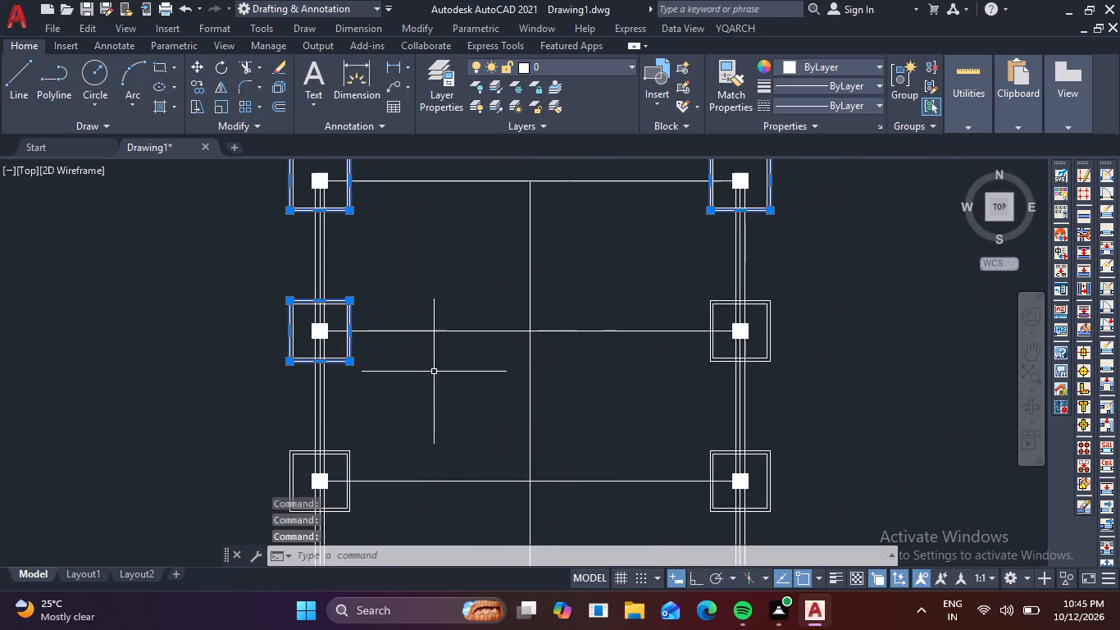
scroll(813, 356, "up", 3)
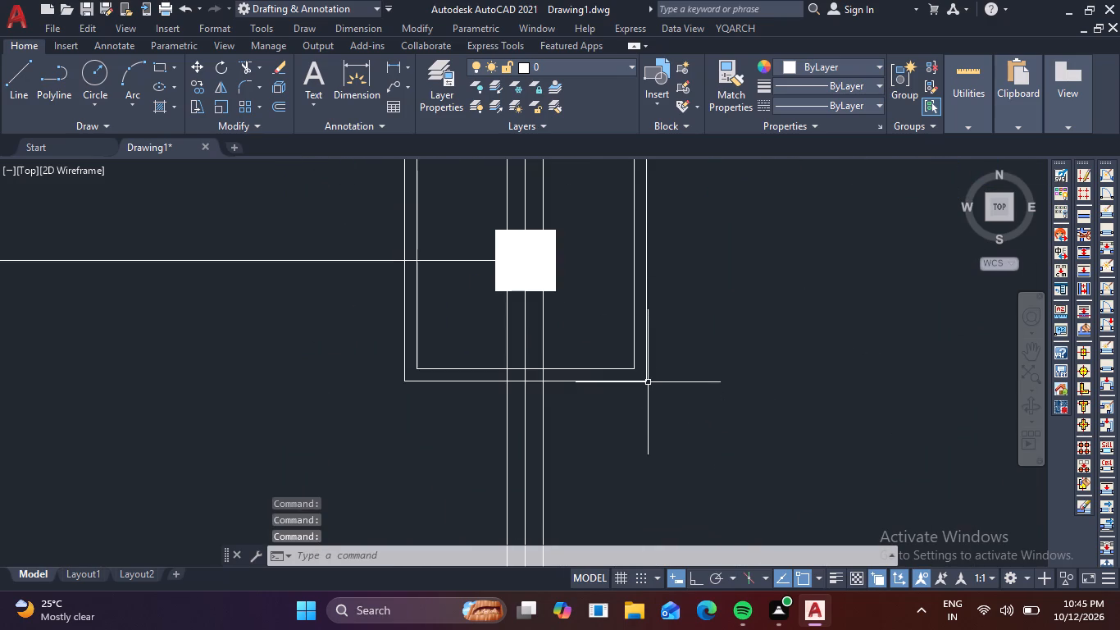
left_click(644, 380)
scroll(550, 417, "down", 2)
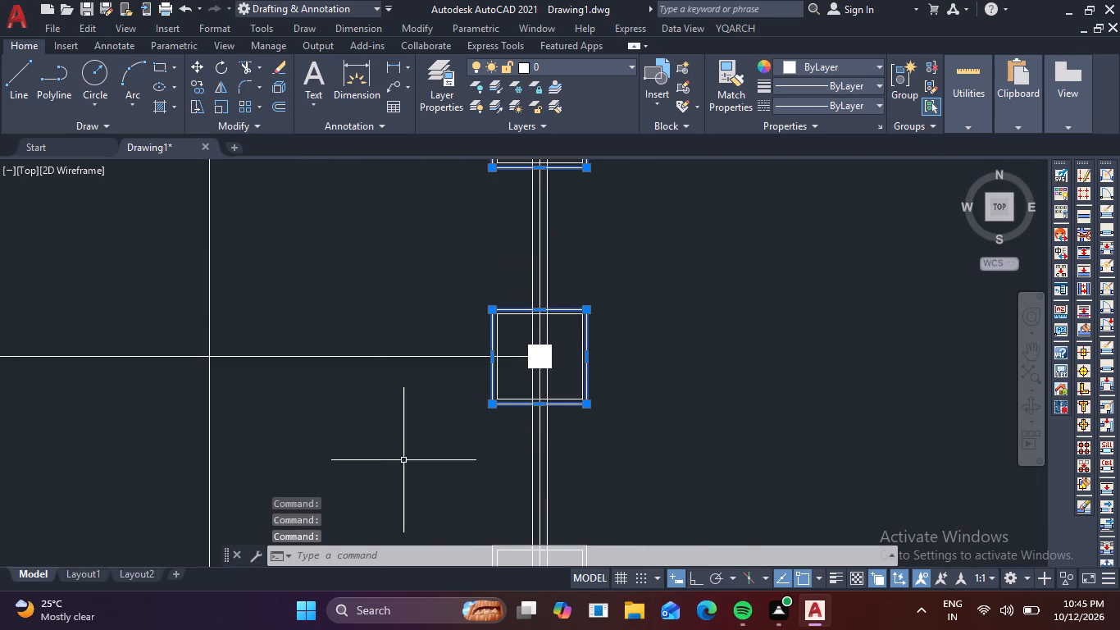
middle_click_drag(402, 461, 559, 335)
scroll(542, 347, "down", 2)
middle_click_drag(395, 416, 405, 305)
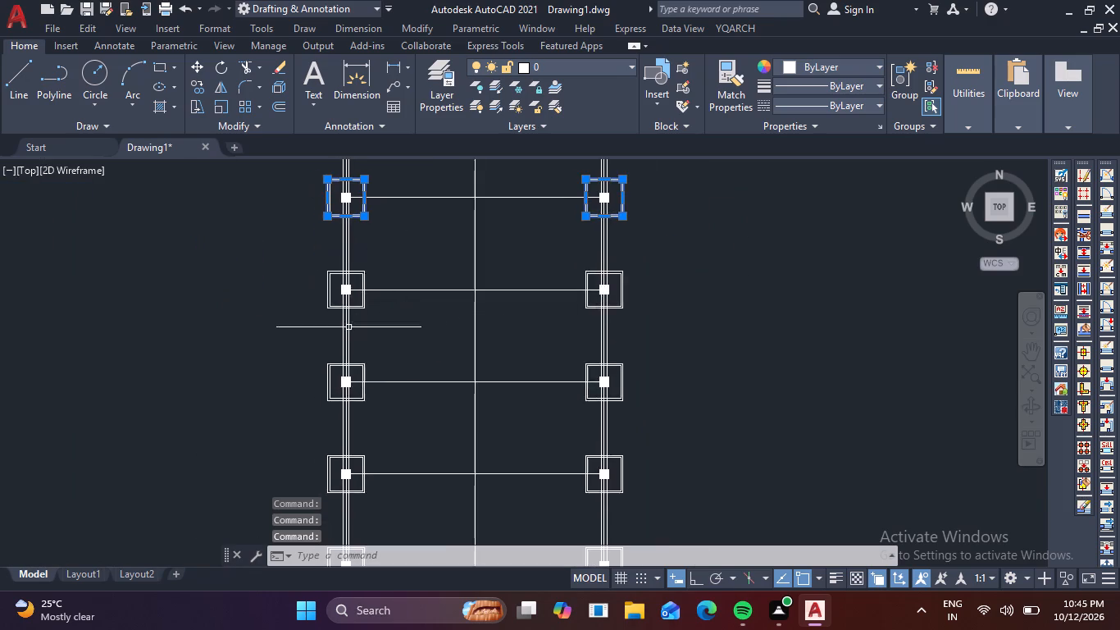
scroll(346, 323, "up", 4)
left_click(407, 262)
scroll(454, 299, "down", 2)
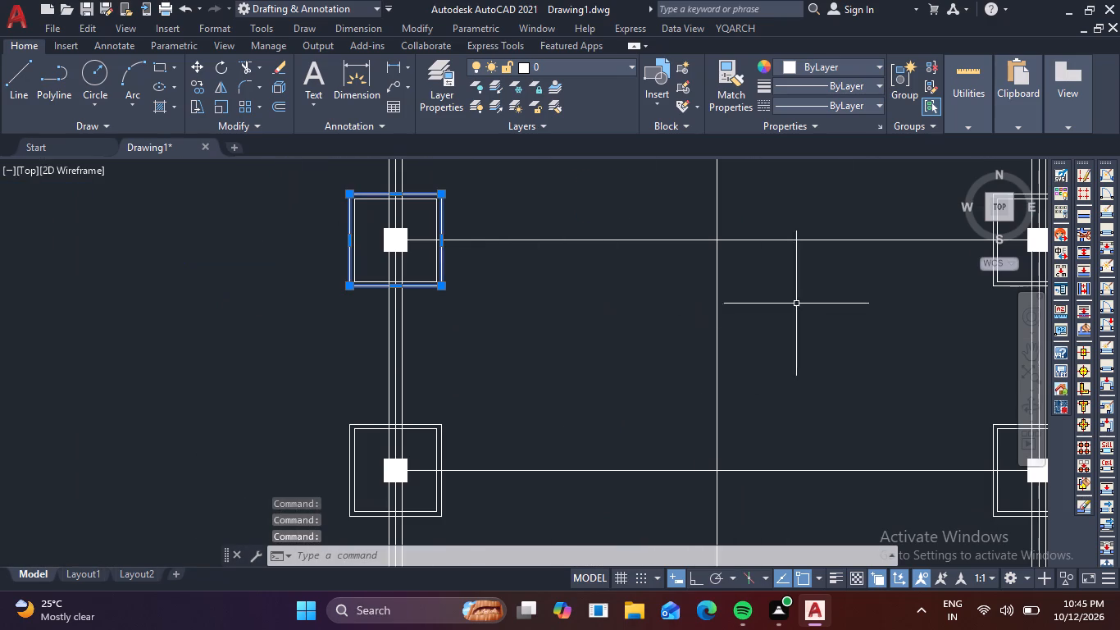
middle_click_drag(834, 295, 502, 339)
scroll(726, 326, "up", 3)
left_click(764, 344)
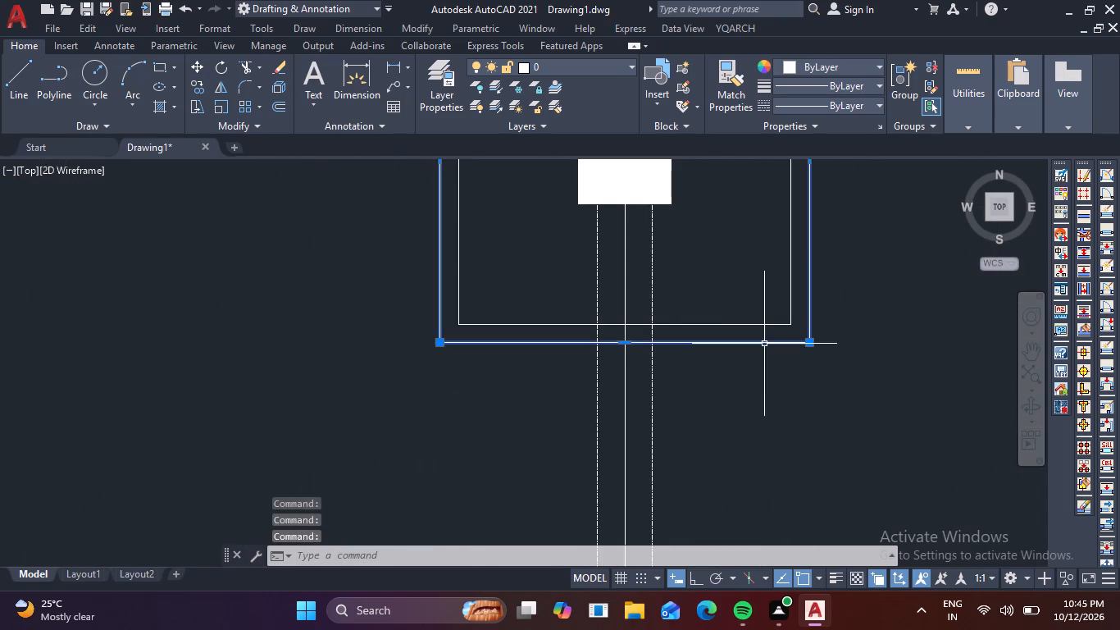
scroll(740, 353, "down", 4)
middle_click_drag(570, 412, 649, 285)
scroll(410, 395, "up", 3)
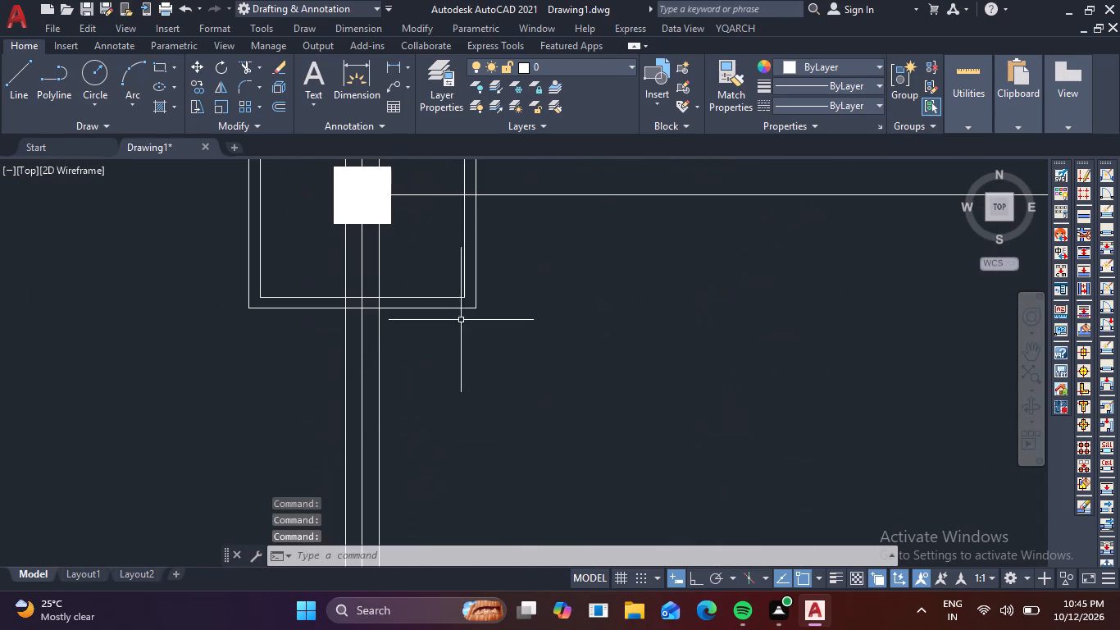
left_click(471, 307)
scroll(476, 310, "down", 2)
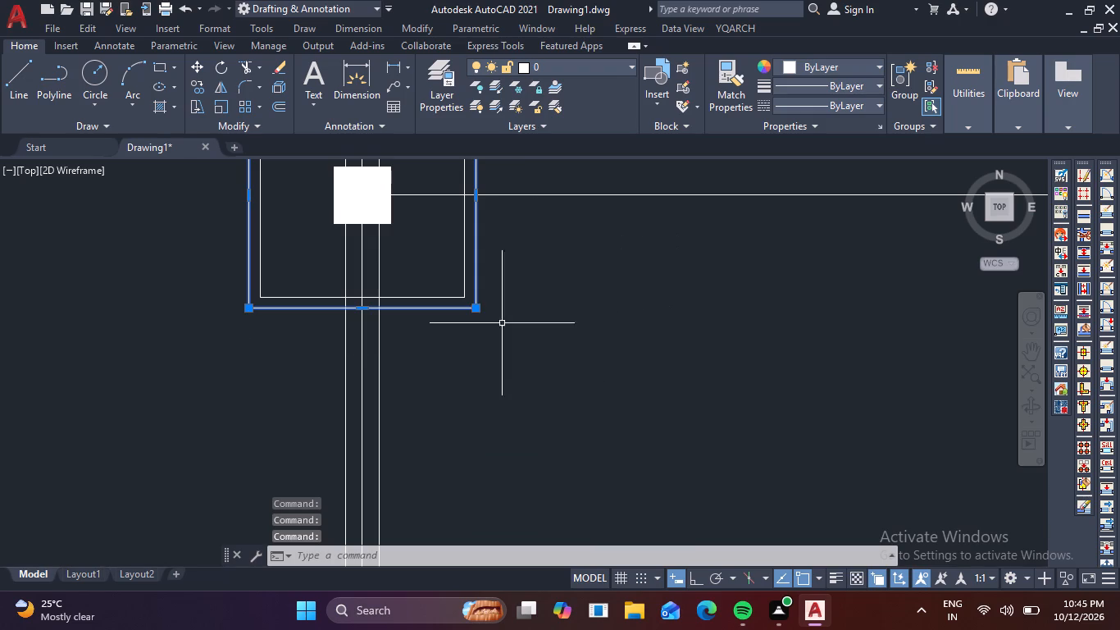
scroll(590, 326, "down", 2)
middle_click_drag(646, 335, 414, 331)
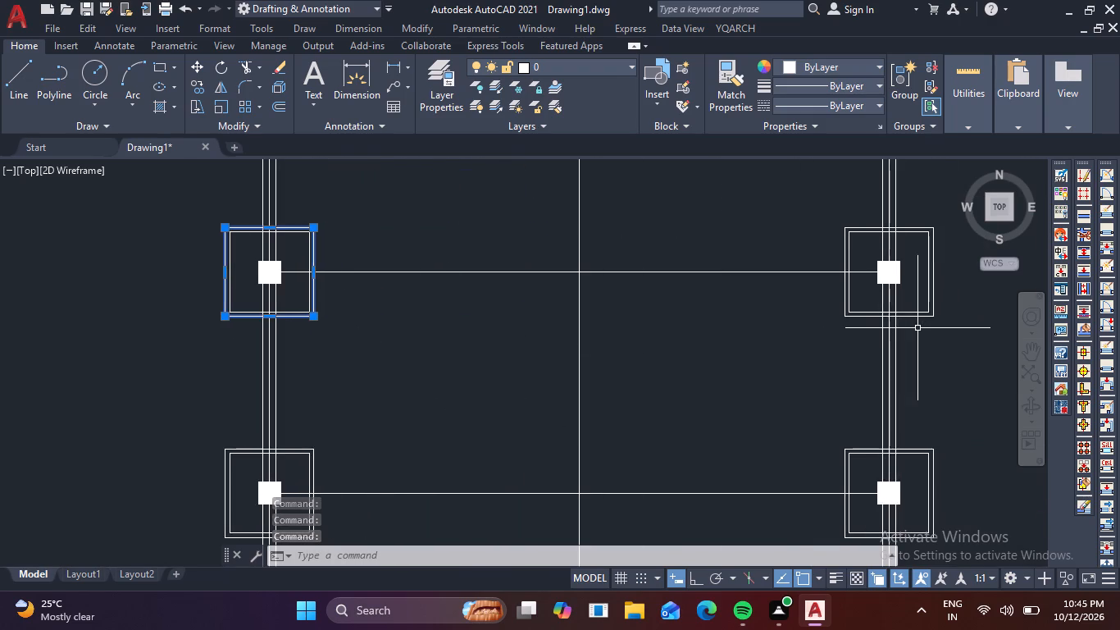
scroll(925, 320, "up", 2)
left_click(934, 312)
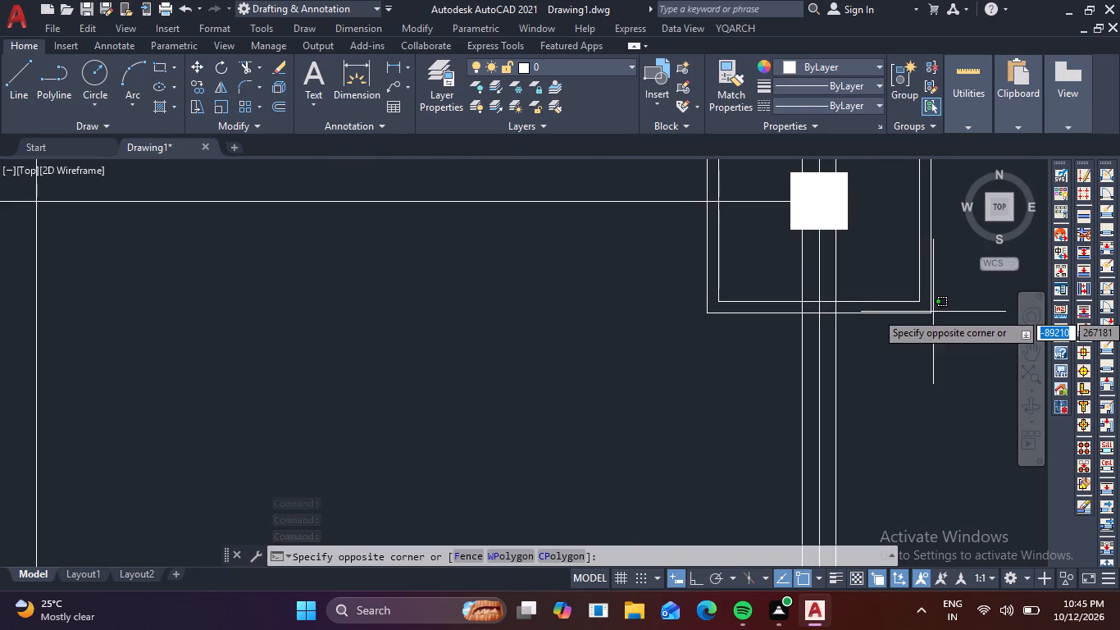
left_click(925, 310)
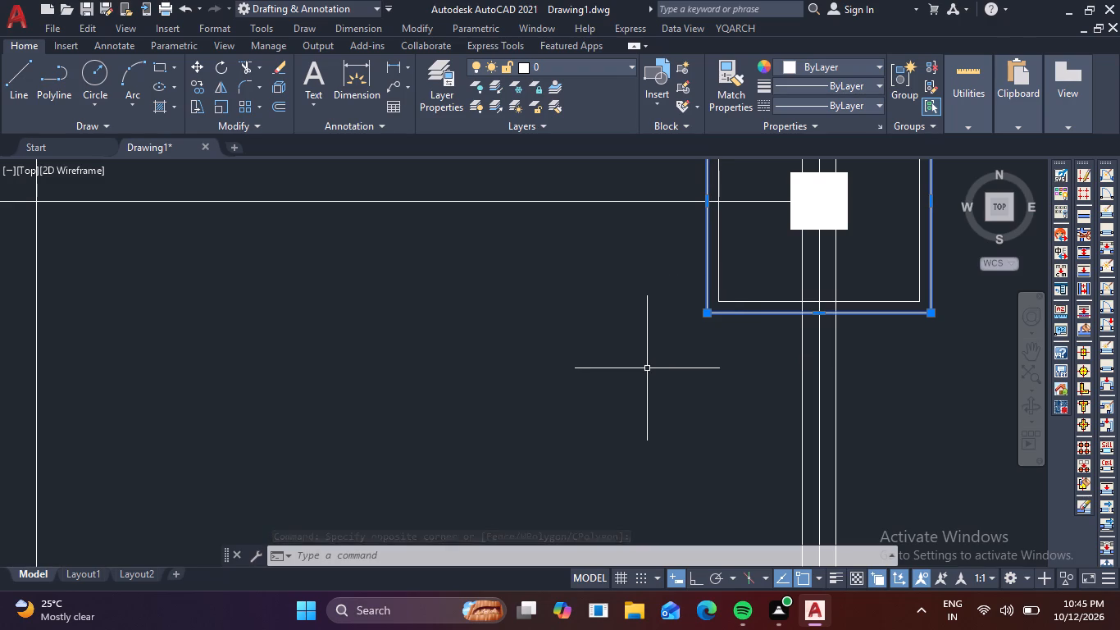
scroll(610, 375, "down", 2)
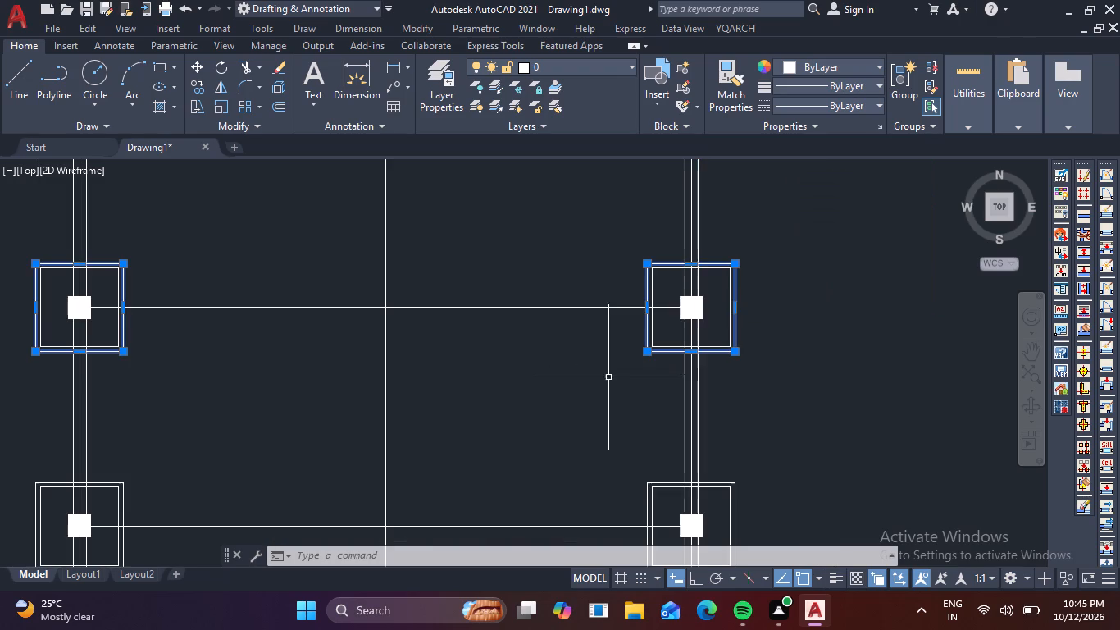
middle_click_drag(601, 430, 773, 190)
scroll(309, 404, "up", 2)
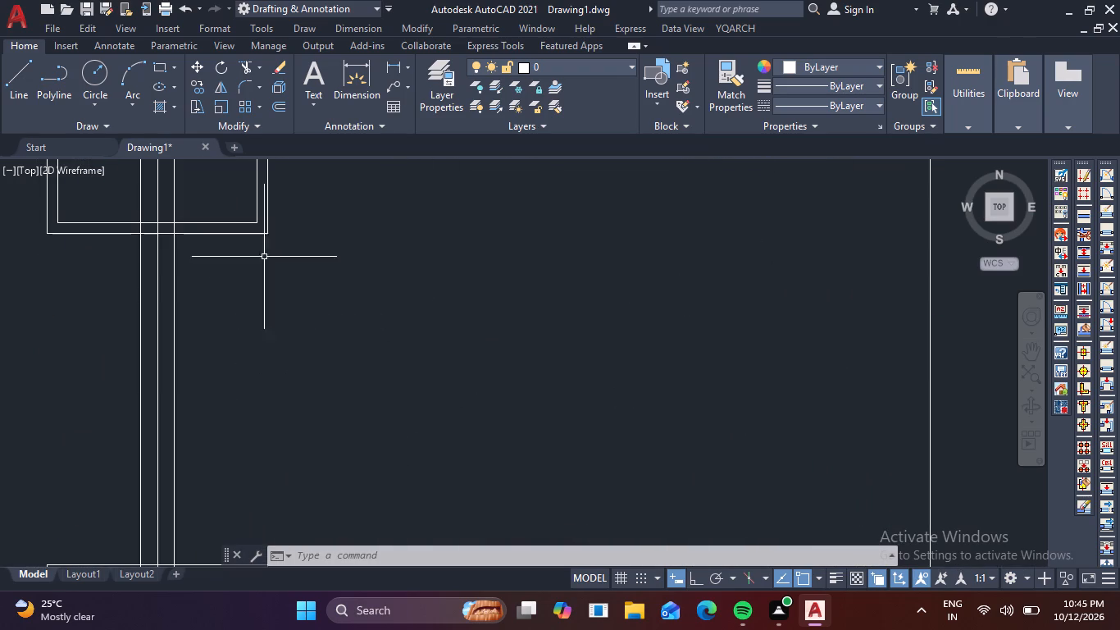
left_click(263, 228)
left_click(269, 236)
left_click(272, 244)
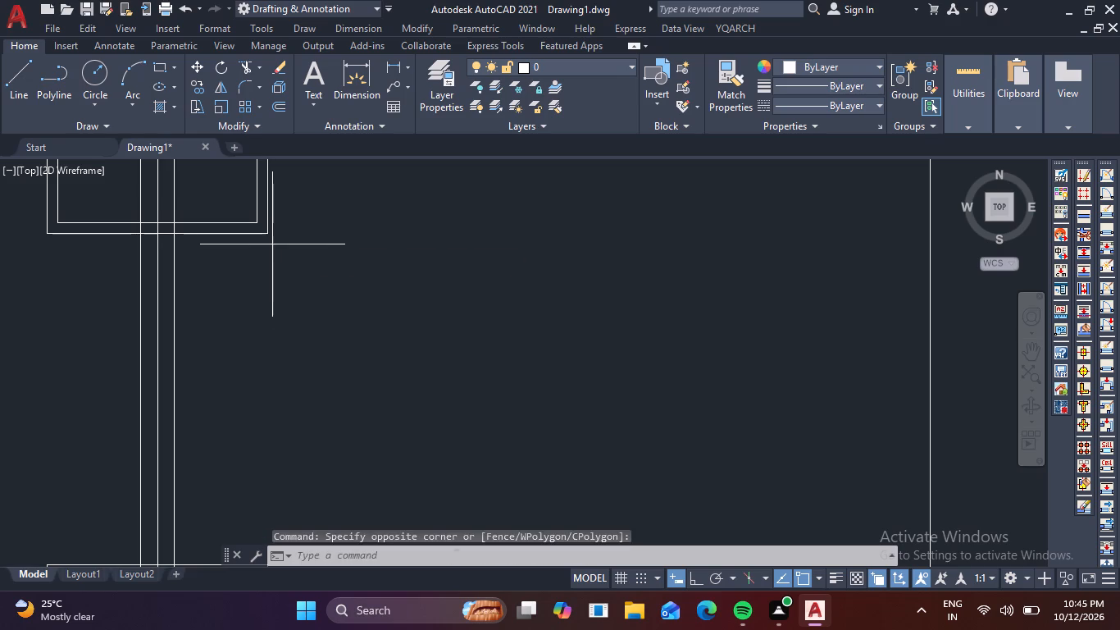
left_click(266, 230)
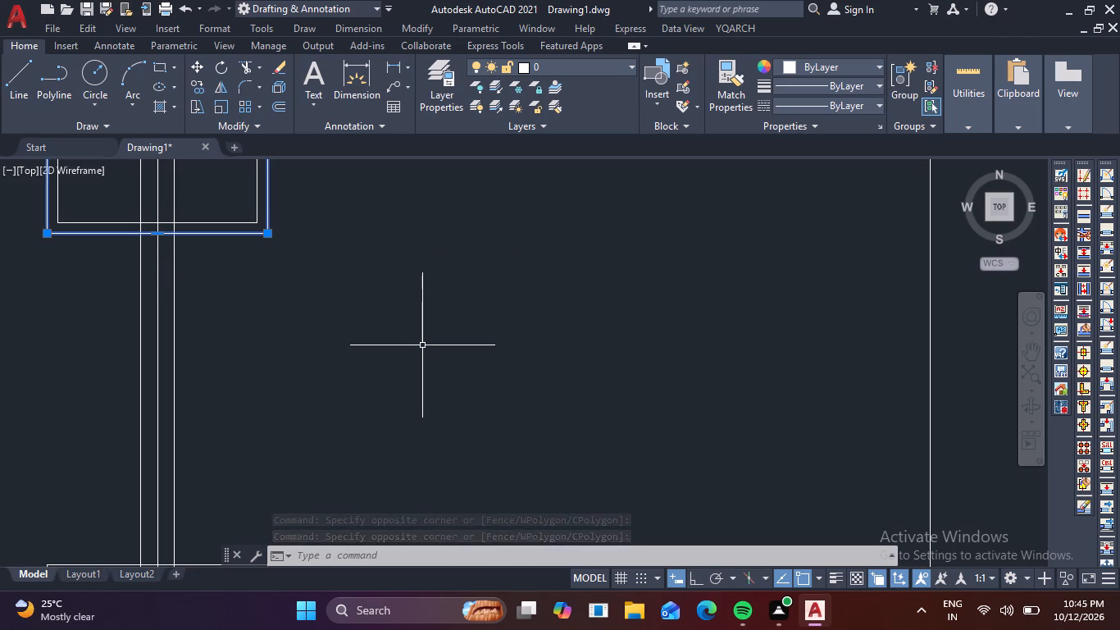
scroll(508, 352, "down", 2)
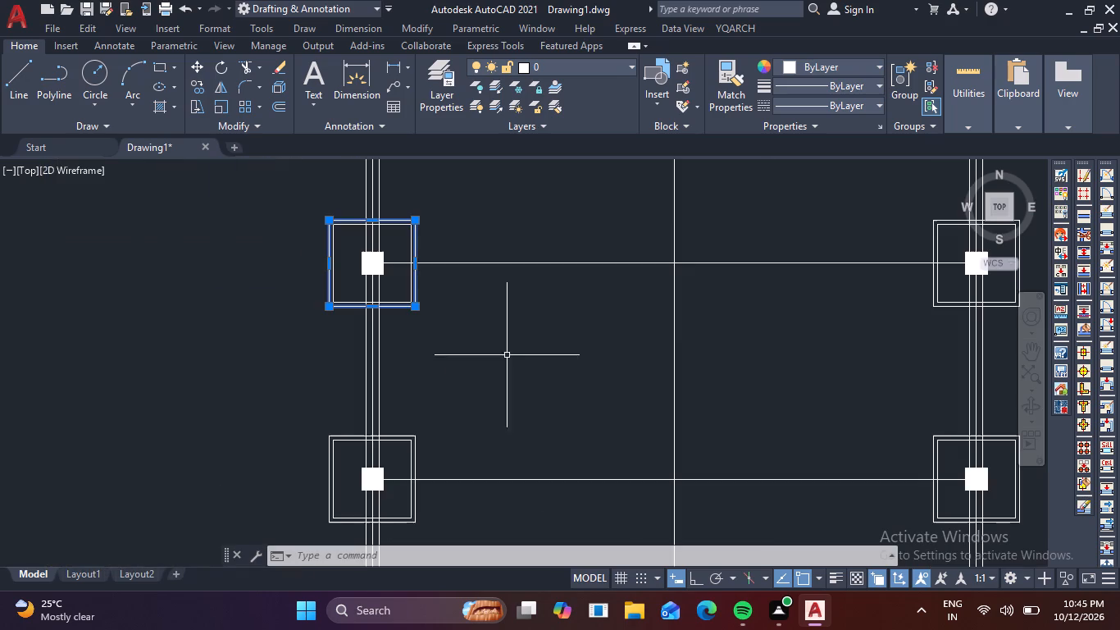
middle_click_drag(857, 326, 570, 336)
scroll(753, 314, "up", 3)
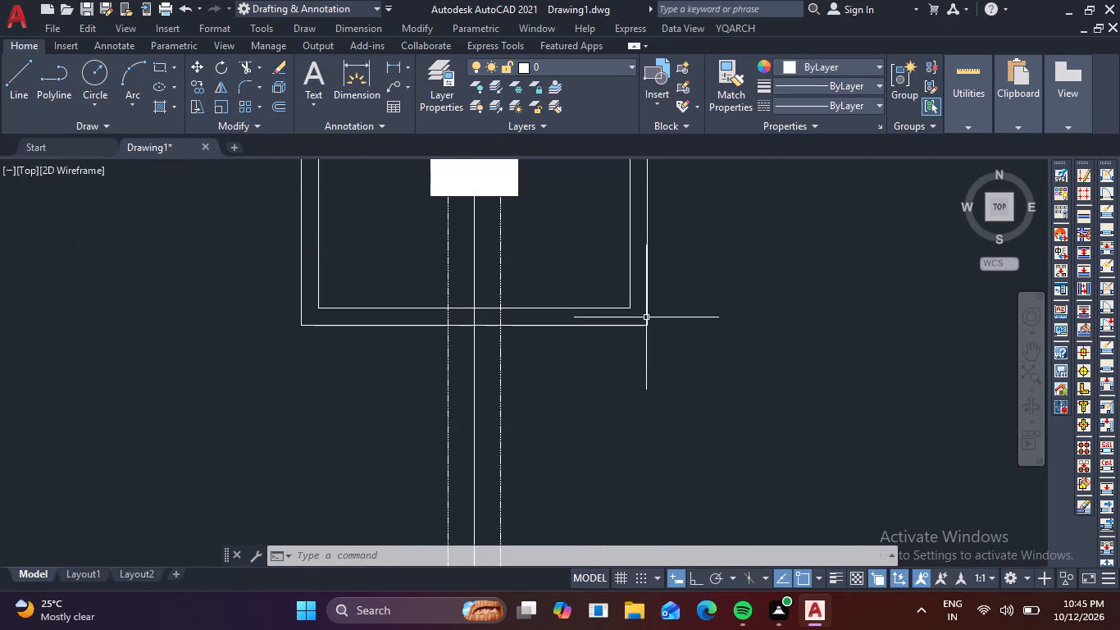
left_click(644, 318)
double_click(654, 324)
left_click(637, 308)
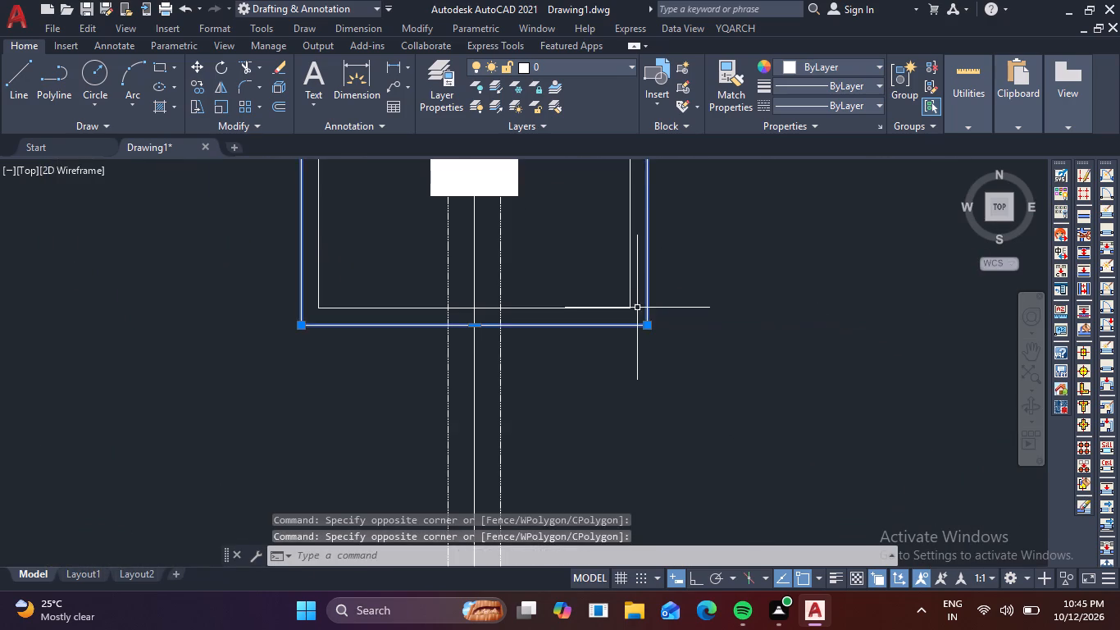
Add the outer footing squares of the sixth and bottom rows on both sides of the grid to the selection.
scroll(638, 311, "down", 4)
middle_click_drag(545, 391, 644, 226)
scroll(340, 357, "up", 3)
middle_click_drag(506, 254, 483, 427)
left_click_drag(423, 285, 412, 276)
left_click(399, 265)
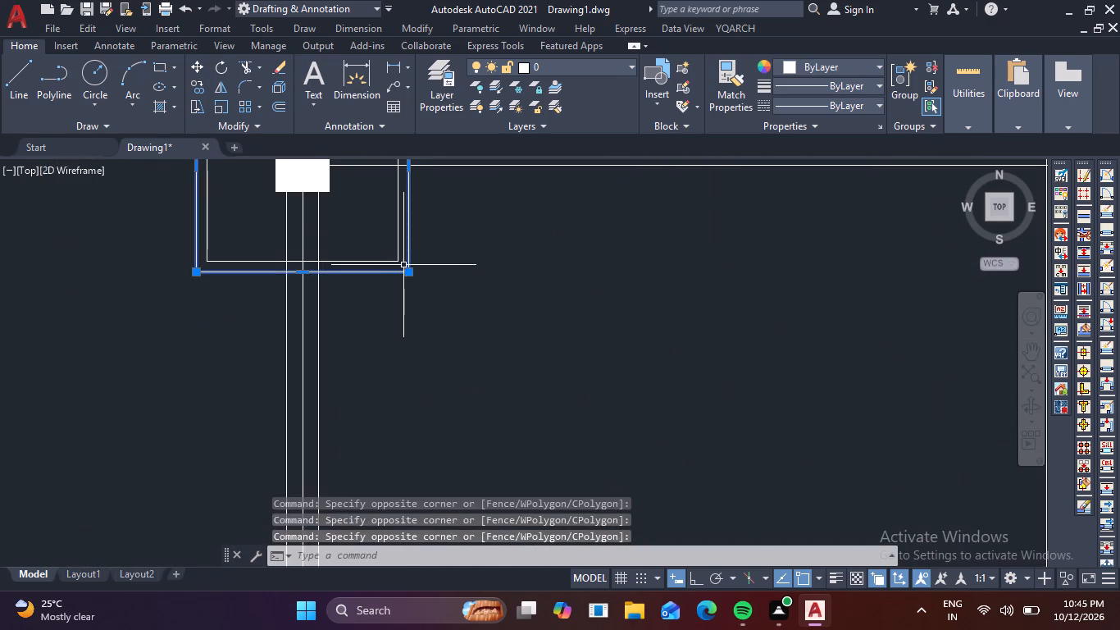
scroll(412, 272, "down", 2)
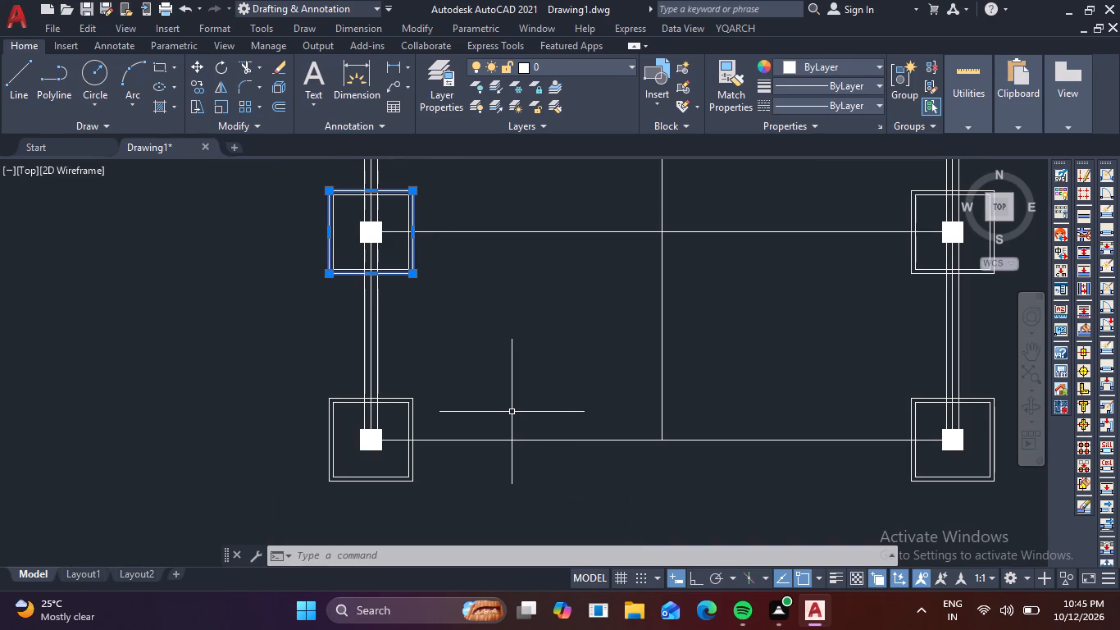
middle_click_drag(841, 341, 436, 488)
scroll(494, 430, "up", 3)
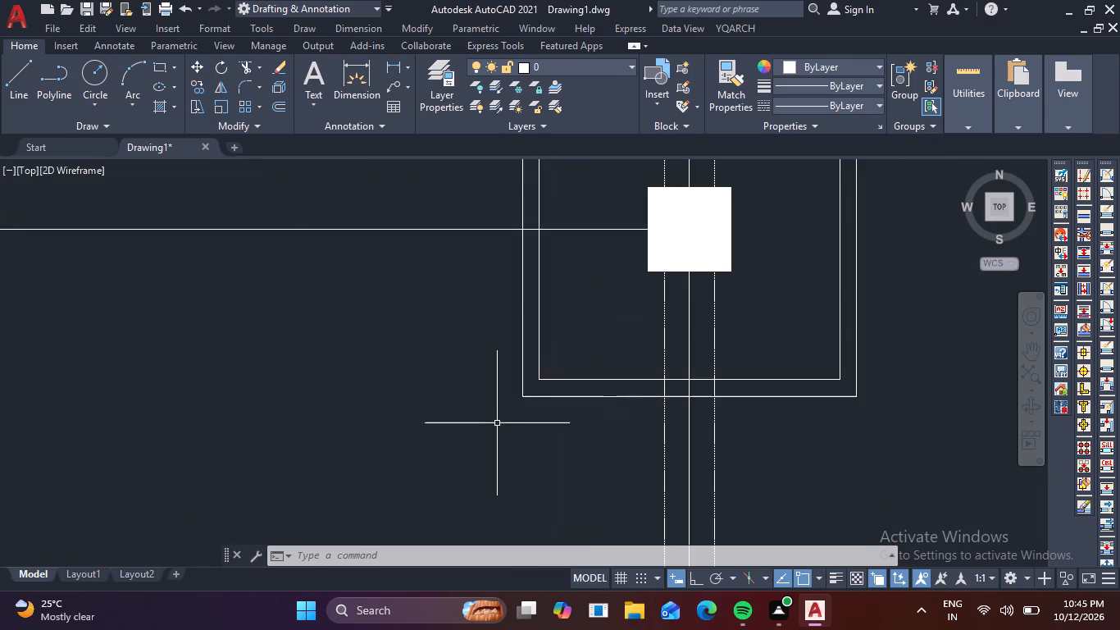
left_click(530, 395)
scroll(480, 436, "down", 3)
middle_click_drag(460, 463, 500, 381)
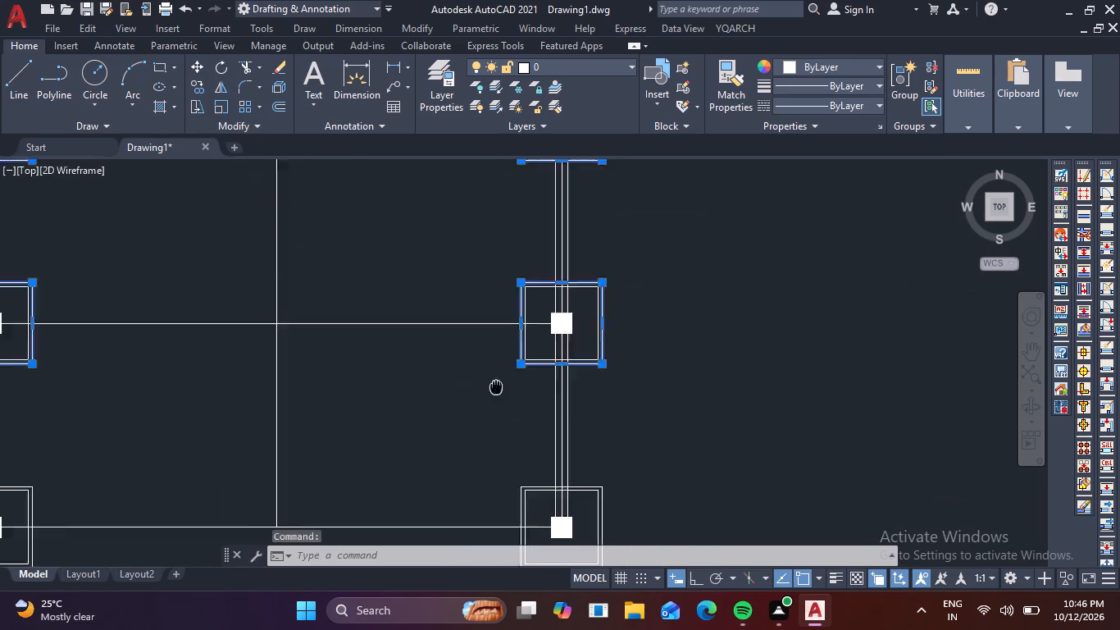
middle_click_drag(500, 381, 581, 304)
scroll(116, 463, "up", 2)
left_click(124, 448)
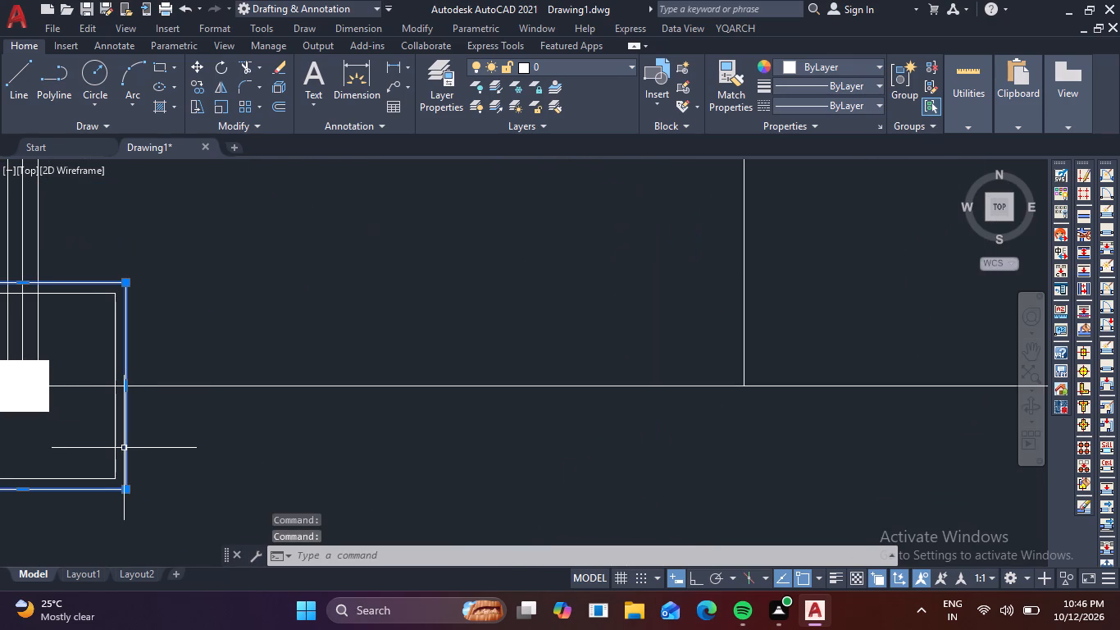
scroll(206, 482, "down", 2)
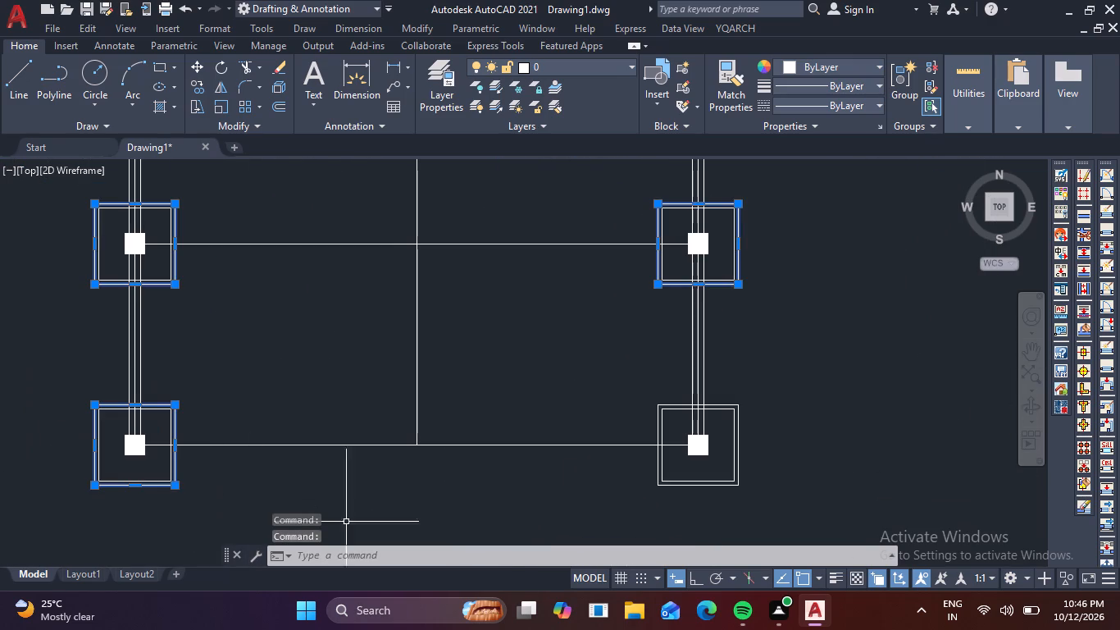
scroll(747, 500, "up", 2)
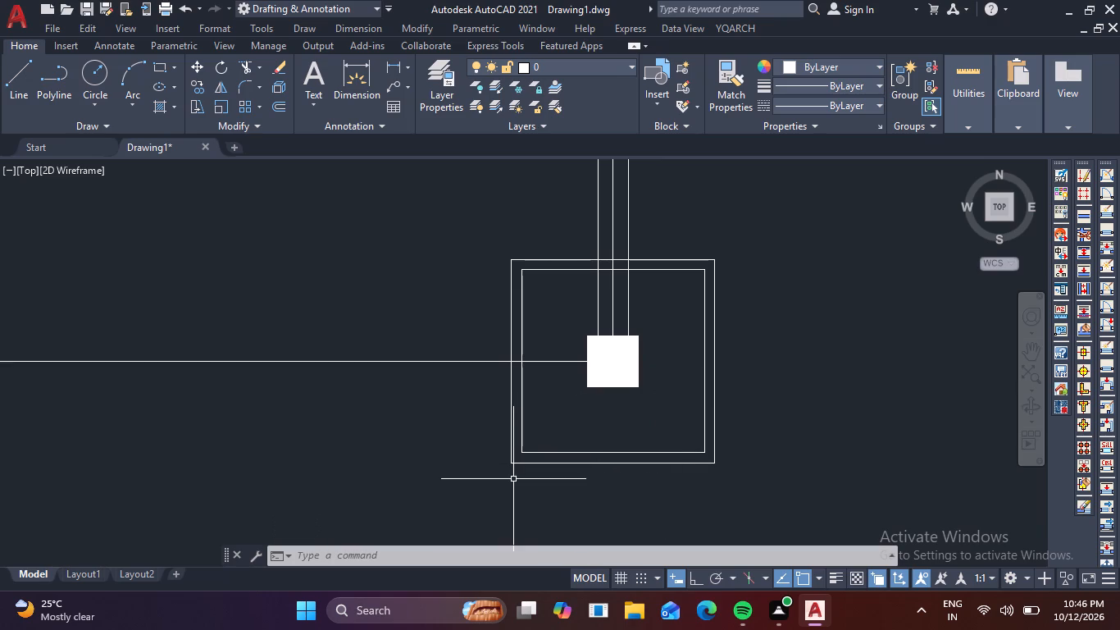
left_click(517, 463)
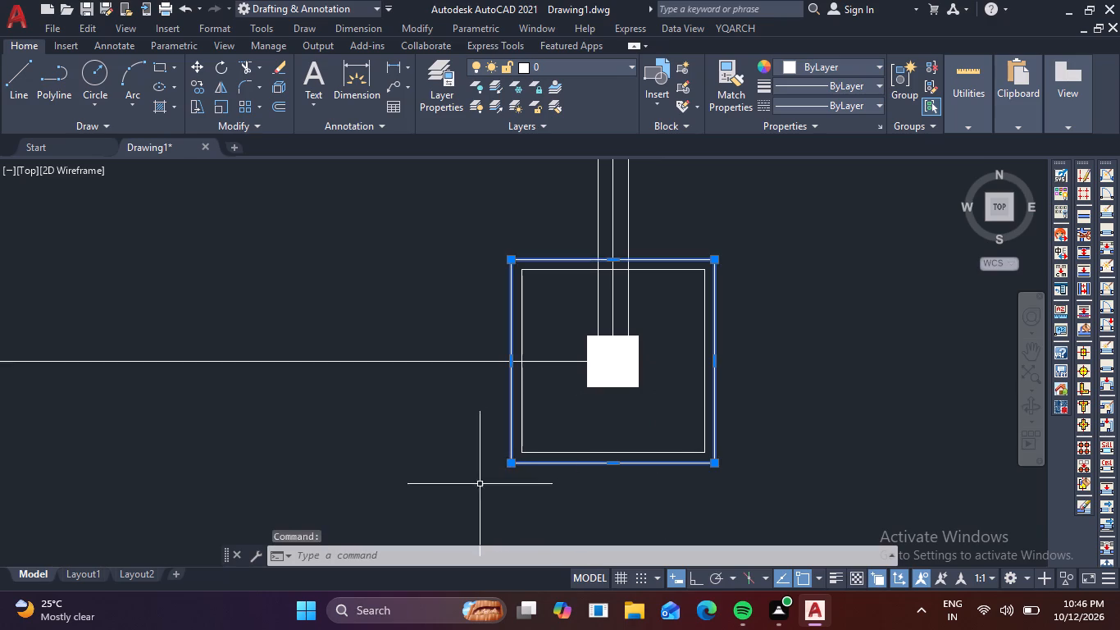
Set the linetype of all the selected outer footing squares to ACAD_ISO02W100.
scroll(444, 482, "down", 1)
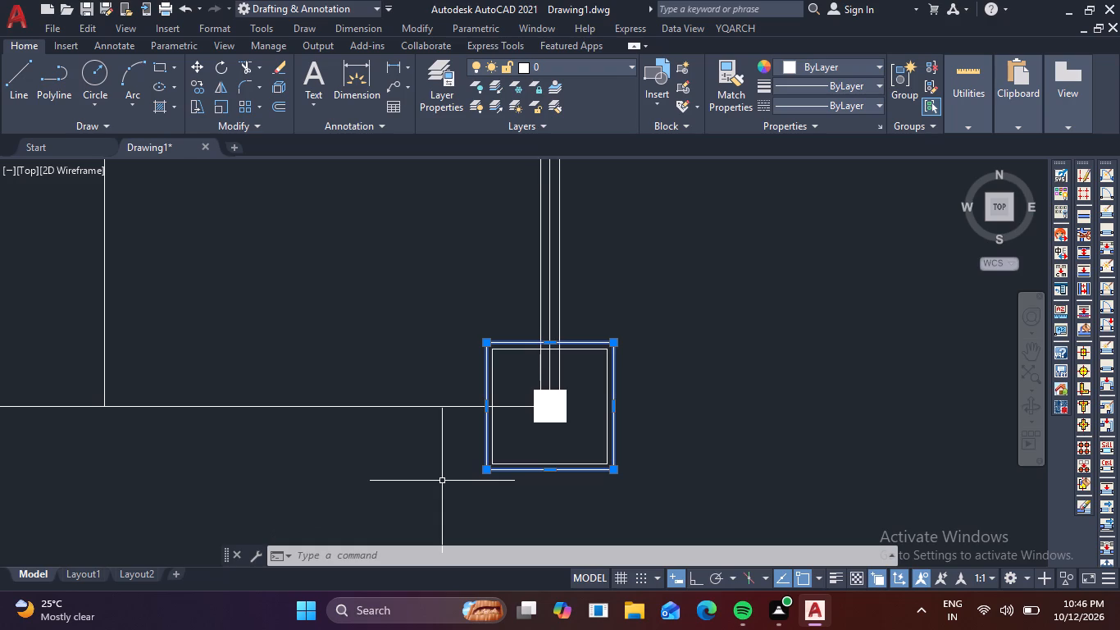
scroll(432, 362, "down", 3)
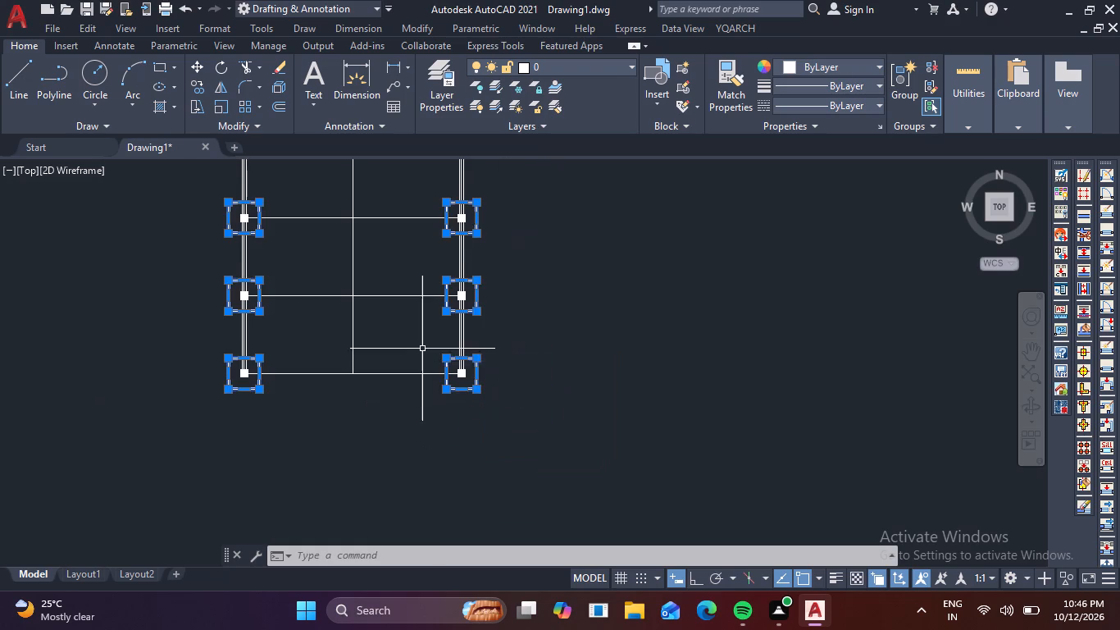
middle_click_drag(420, 345, 403, 450)
scroll(405, 363, "down", 3)
scroll(405, 363, "up", 2)
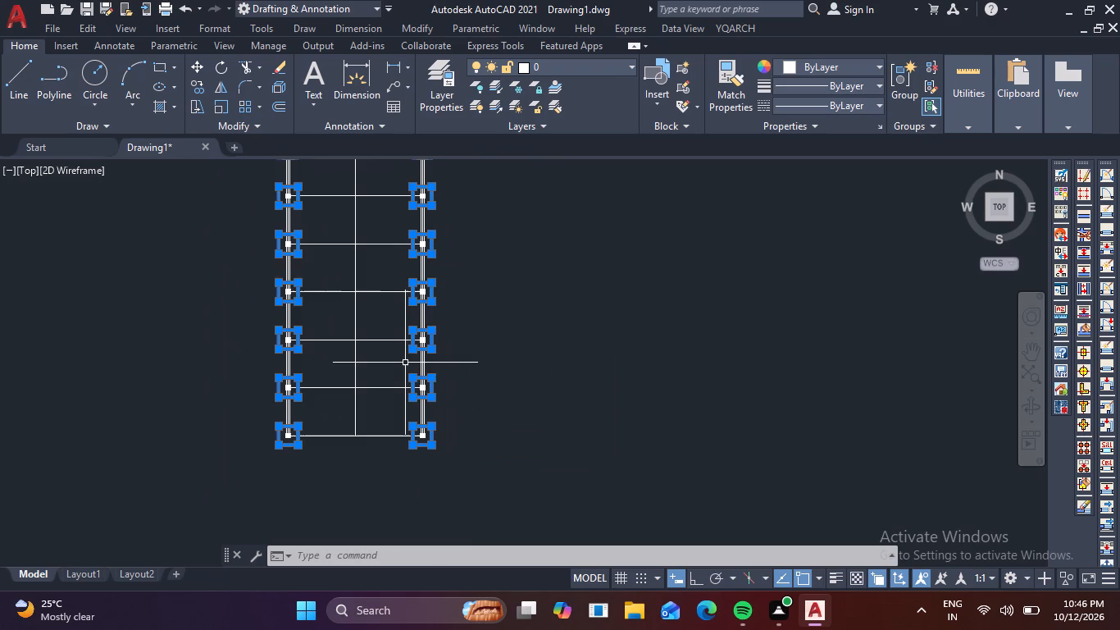
scroll(389, 379, "down", 1)
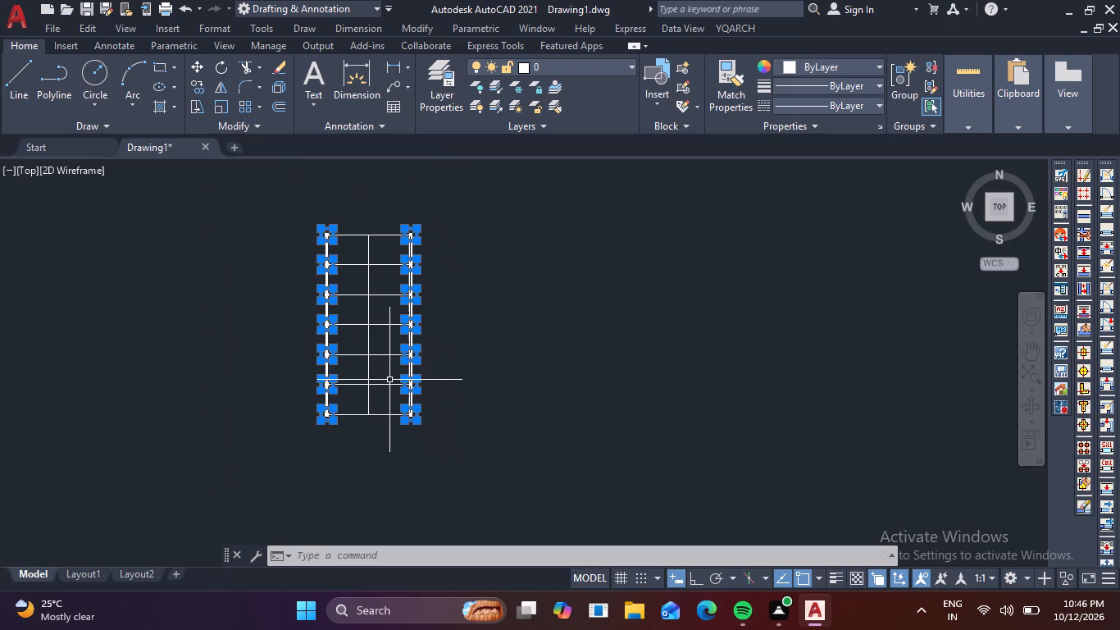
left_click(884, 102)
left_click(856, 170)
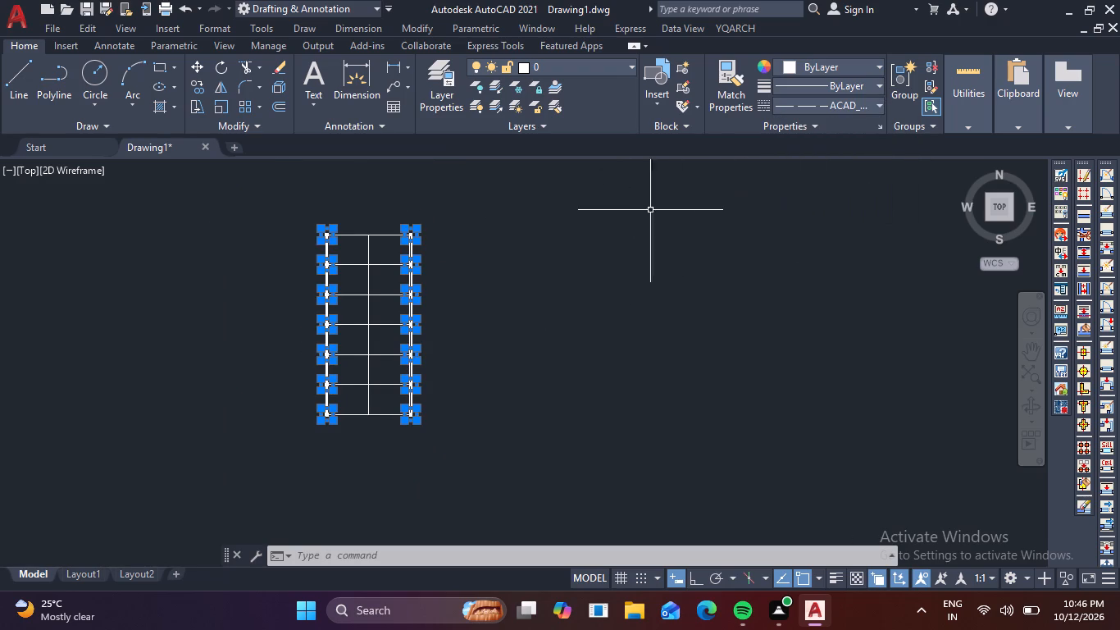
scroll(356, 272, "up", 4)
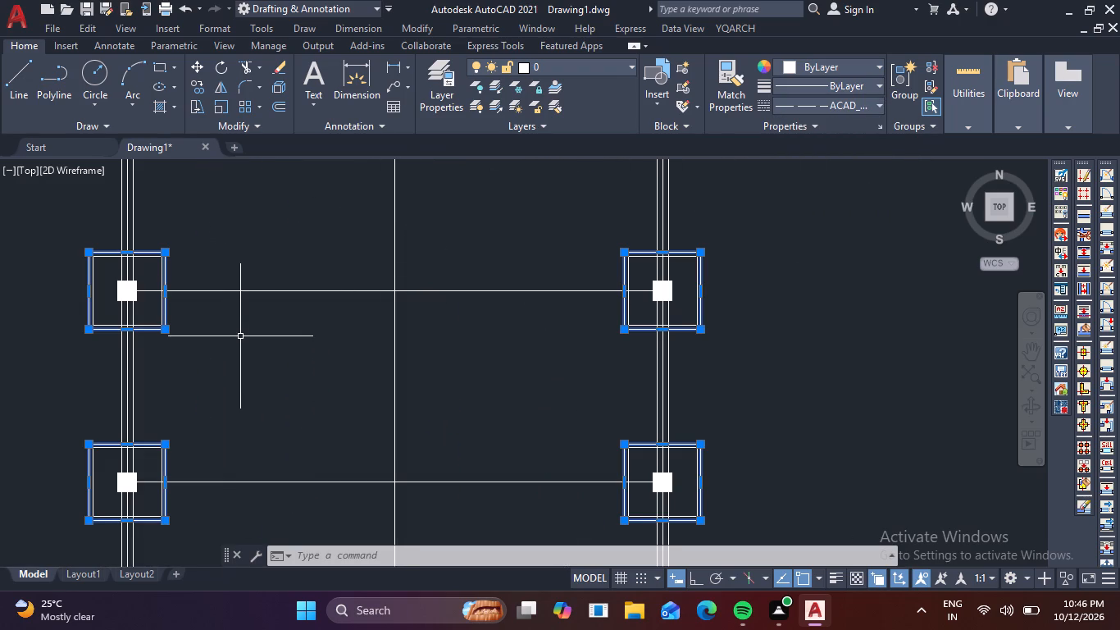
key("Escape")
Examine the linetype of the outer footing square in the second row on the grid's left line up close.
scroll(62, 263, "up", 4)
scroll(210, 261, "up", 3)
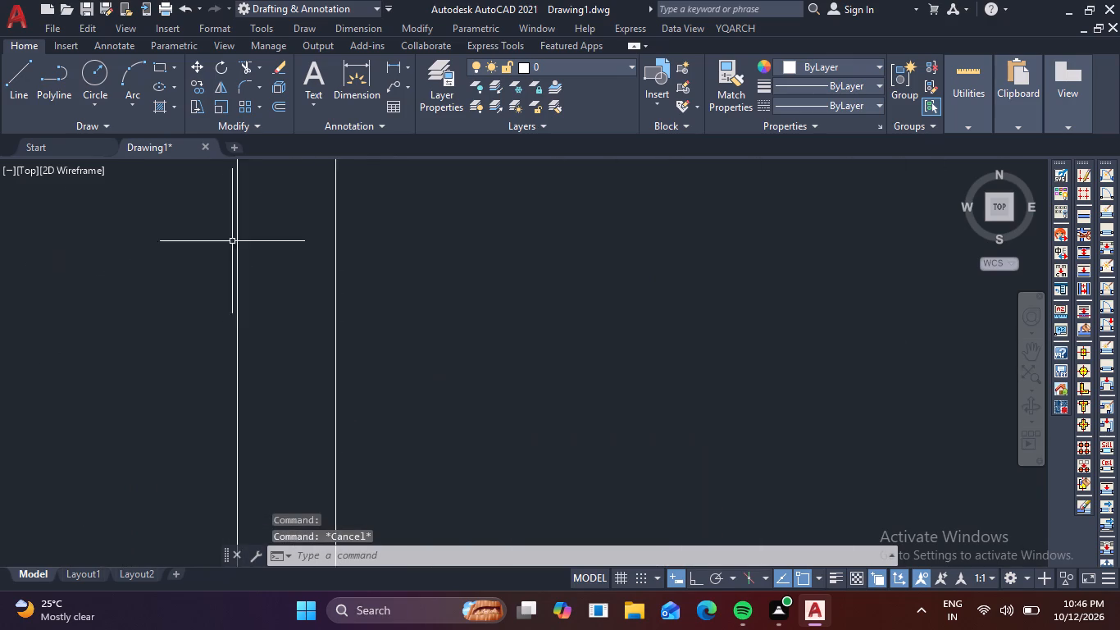
scroll(234, 240, "up", 4)
scroll(176, 294, "up", 3)
scroll(175, 290, "down", 3)
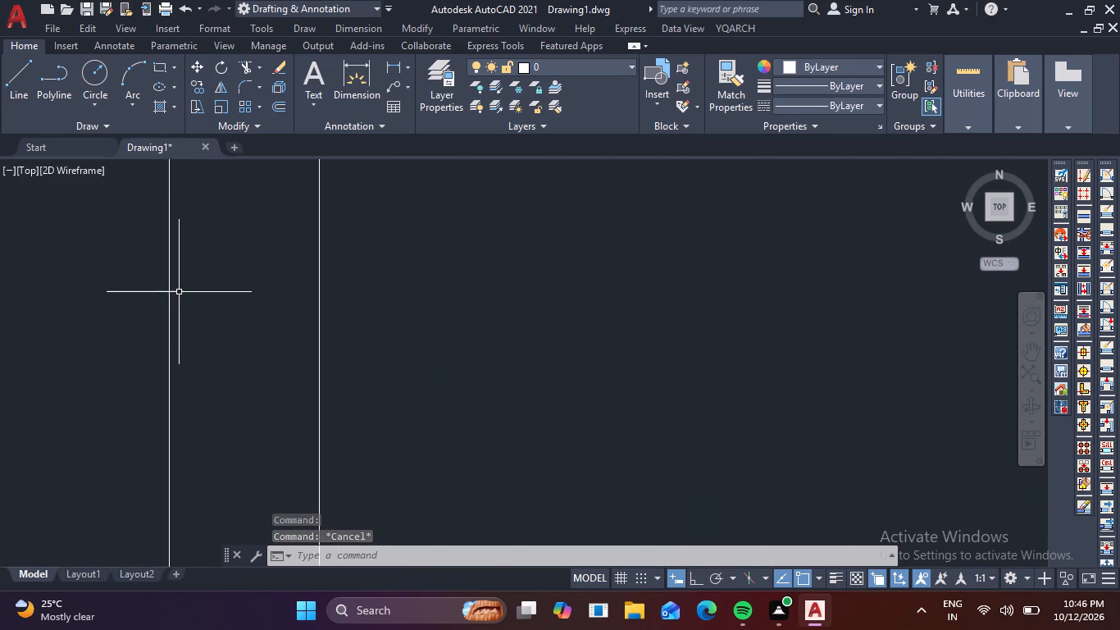
scroll(179, 292, "down", 7)
left_click(192, 276)
left_click(158, 262)
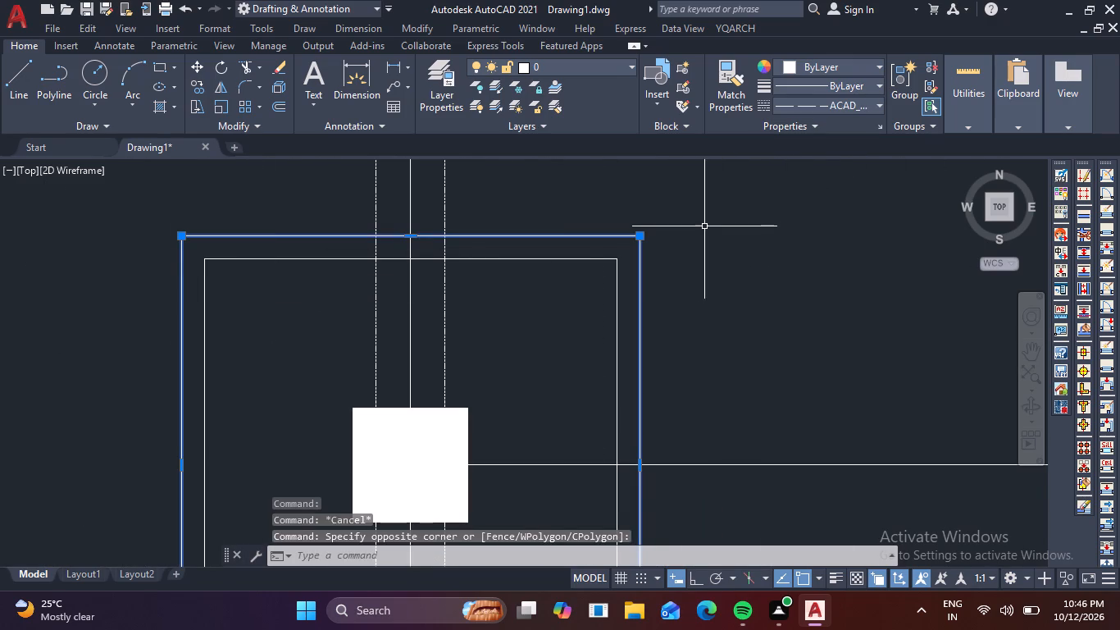
key("Escape")
scroll(620, 230, "up", 7)
scroll(649, 274, "down", 6)
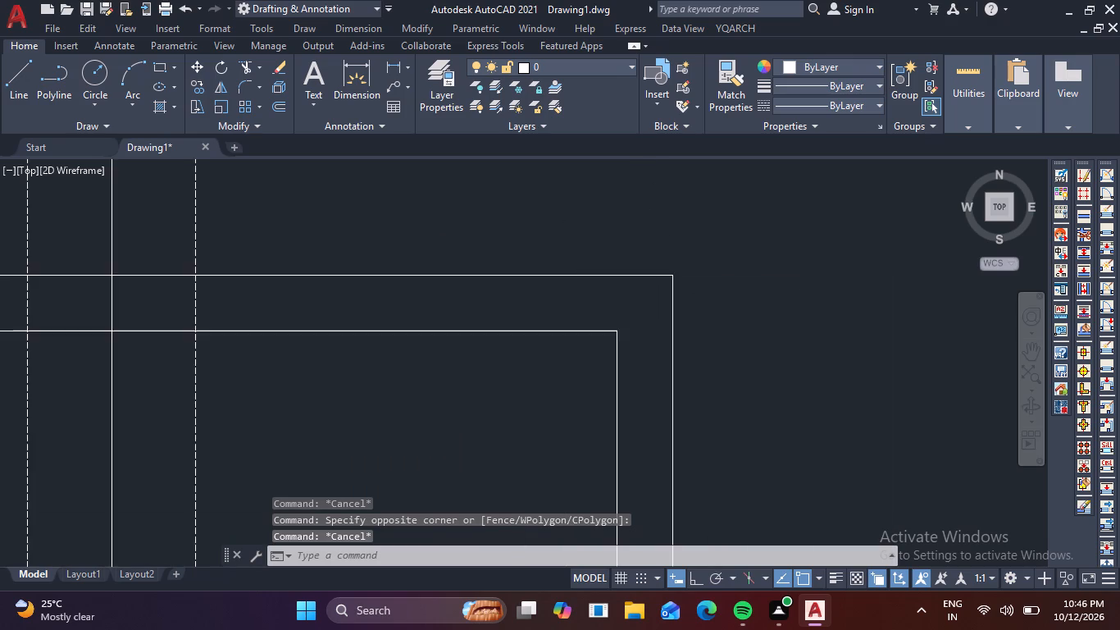
scroll(649, 274, "down", 6)
scroll(640, 215, "up", 3)
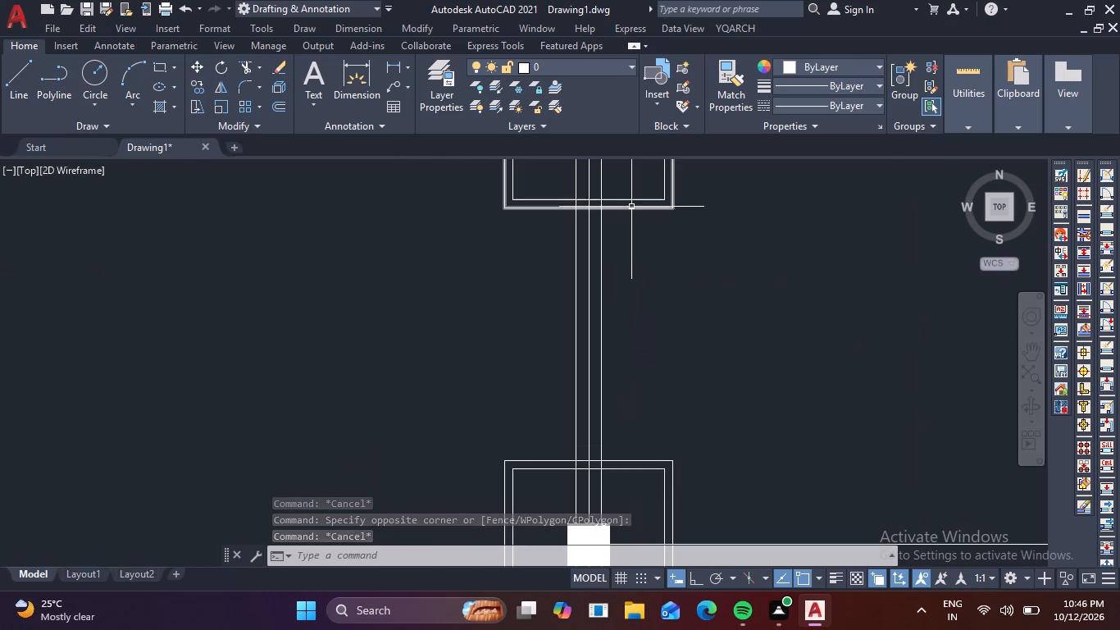
Reapply the ACAD_ISO02W100 linetype to the top-row outer footing square on the grid's left line.
scroll(603, 254, "up", 4)
middle_click_drag(598, 279, 620, 603)
left_click(757, 308)
left_click(726, 274)
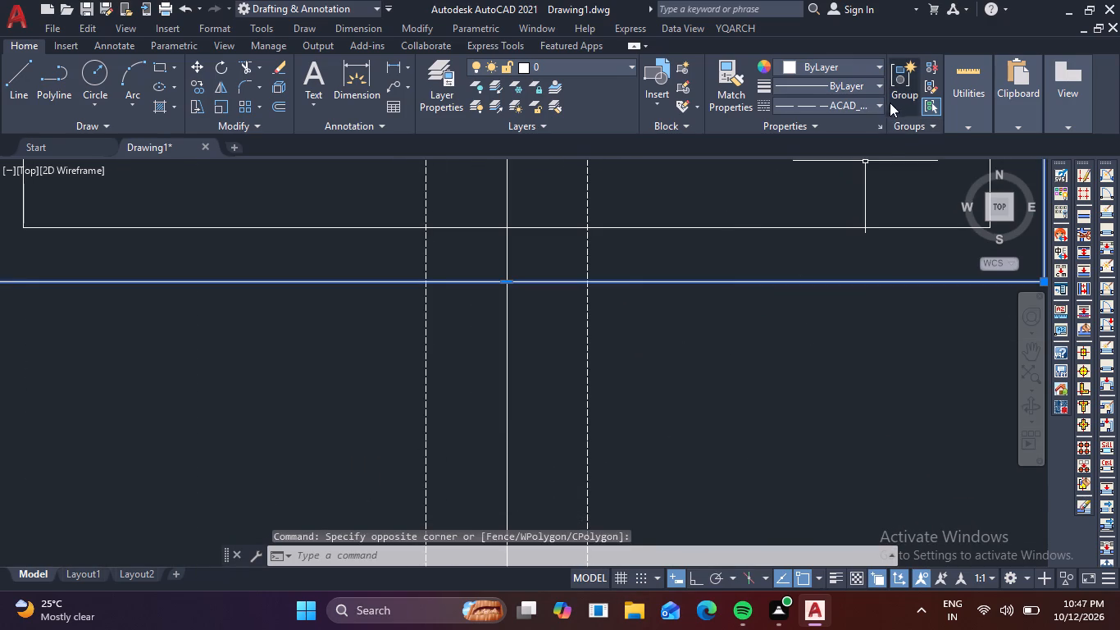
left_click(876, 110)
left_click(855, 163)
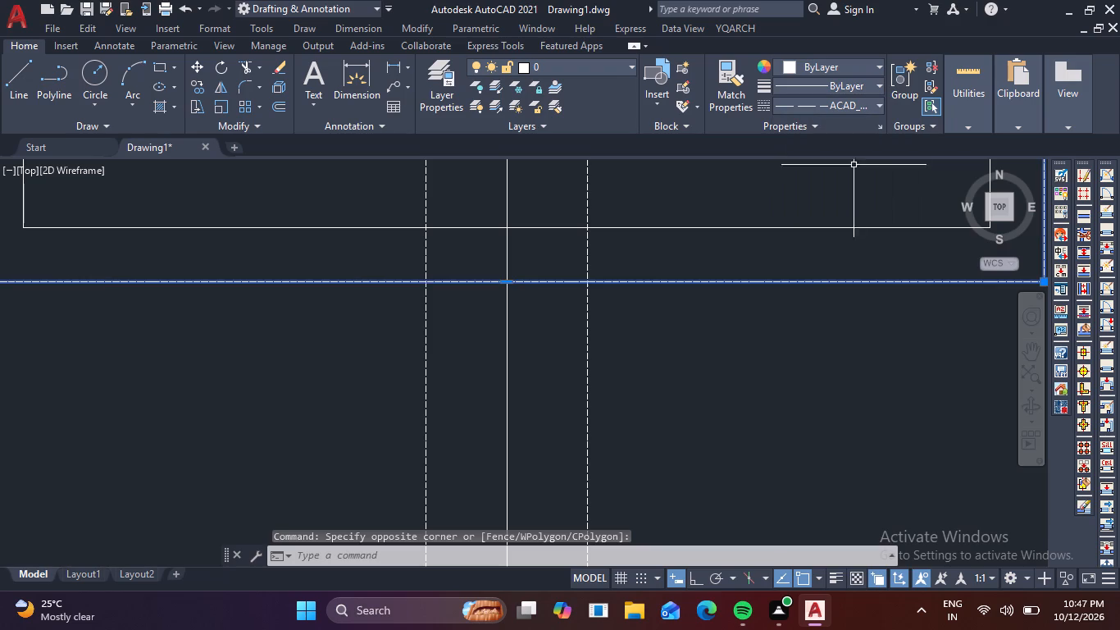
scroll(820, 203, "down", 3)
key("Escape")
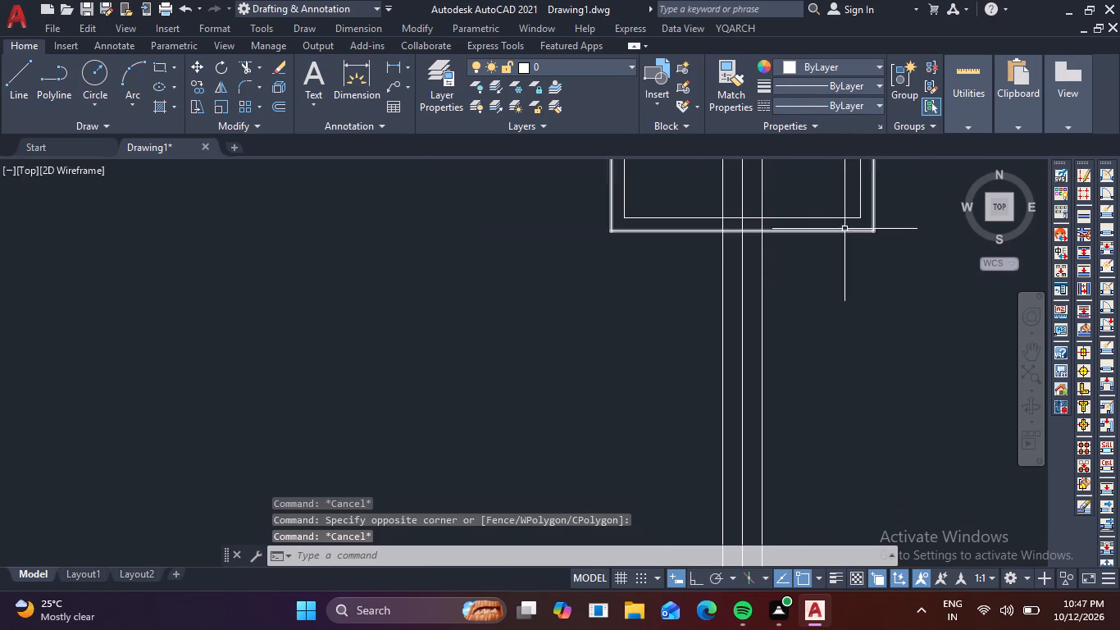
Reapply the ACAD_ISO02W100 linetype to the second-row outer footing square on the grid's left line.
scroll(840, 226, "up", 4)
scroll(830, 244, "down", 4)
scroll(801, 331, "down", 2)
middle_click_drag(801, 340, 591, 212)
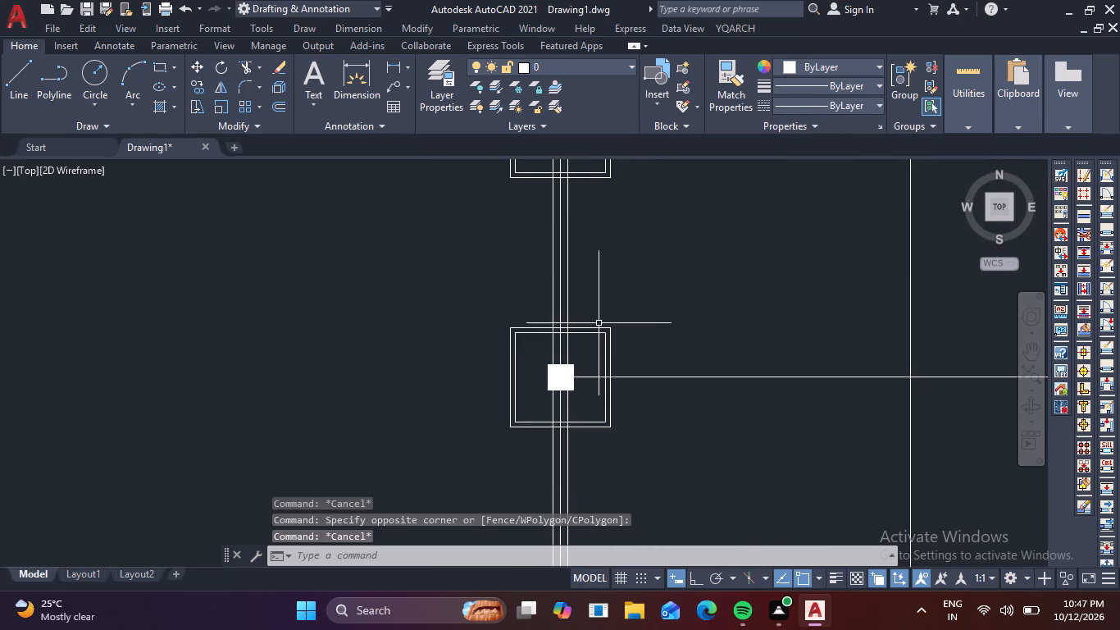
scroll(574, 322, "up", 6)
scroll(536, 400, "up", 1)
left_click_drag(545, 409, 544, 395)
left_click_drag(532, 376, 523, 361)
left_click_drag(517, 350, 513, 342)
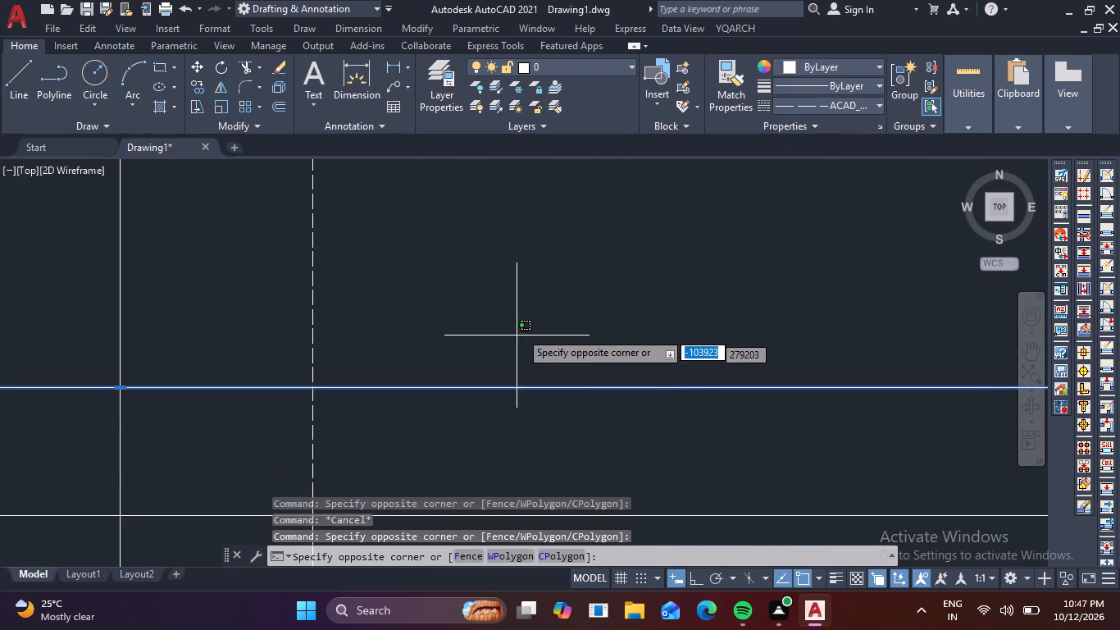
left_click(629, 281)
left_click(875, 103)
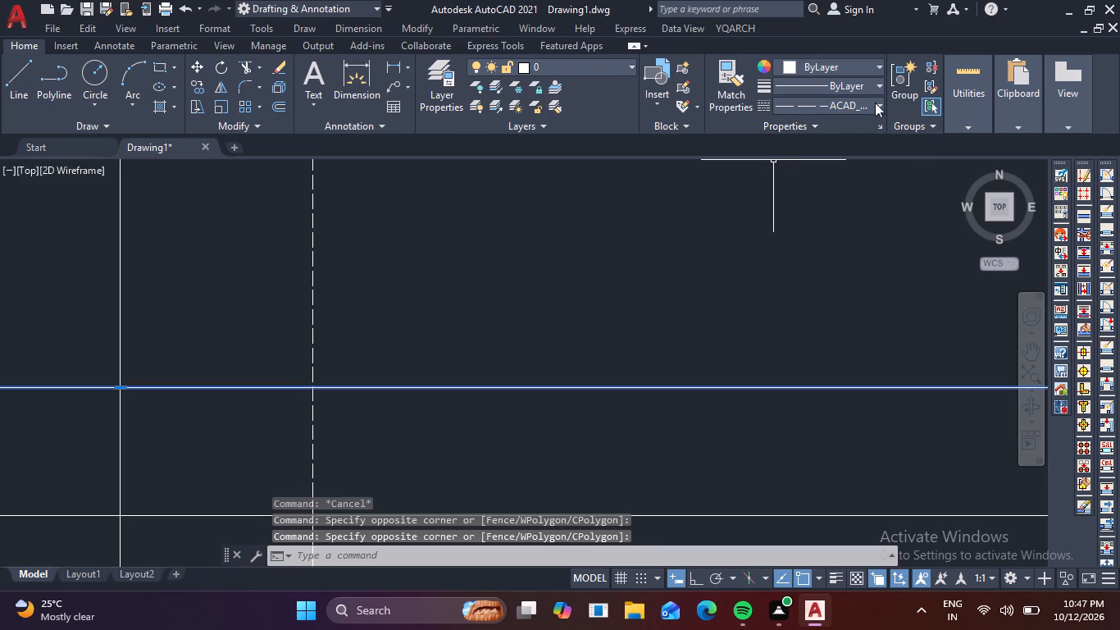
left_click(835, 162)
key("Escape")
Reapply the ACAD_ISO02W100 linetype to the third-row outer footing square on the grid's left line.
scroll(763, 233, "down", 3)
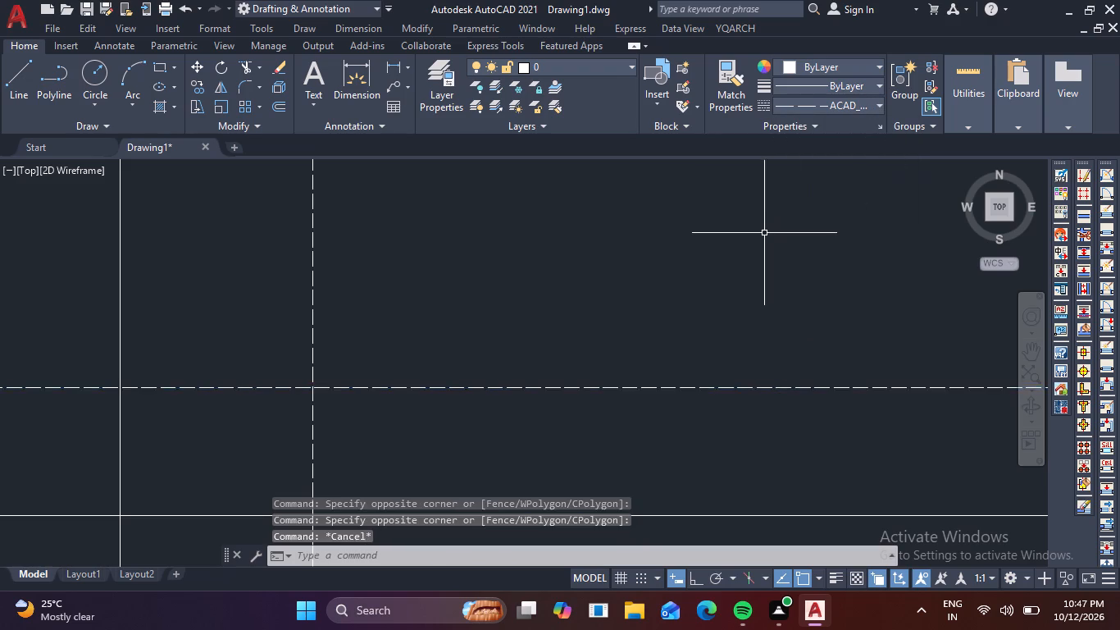
scroll(763, 233, "down", 4)
middle_click_drag(800, 231, 517, 442)
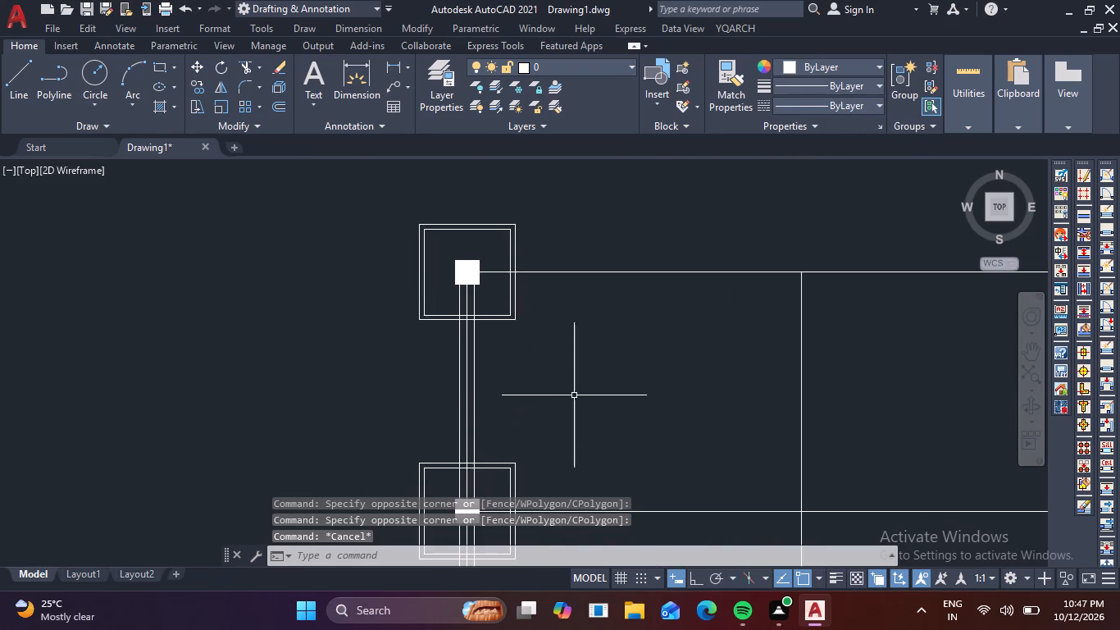
middle_click_drag(581, 406, 670, 189)
middle_click_drag(678, 331, 744, 152)
scroll(641, 339, "up", 4)
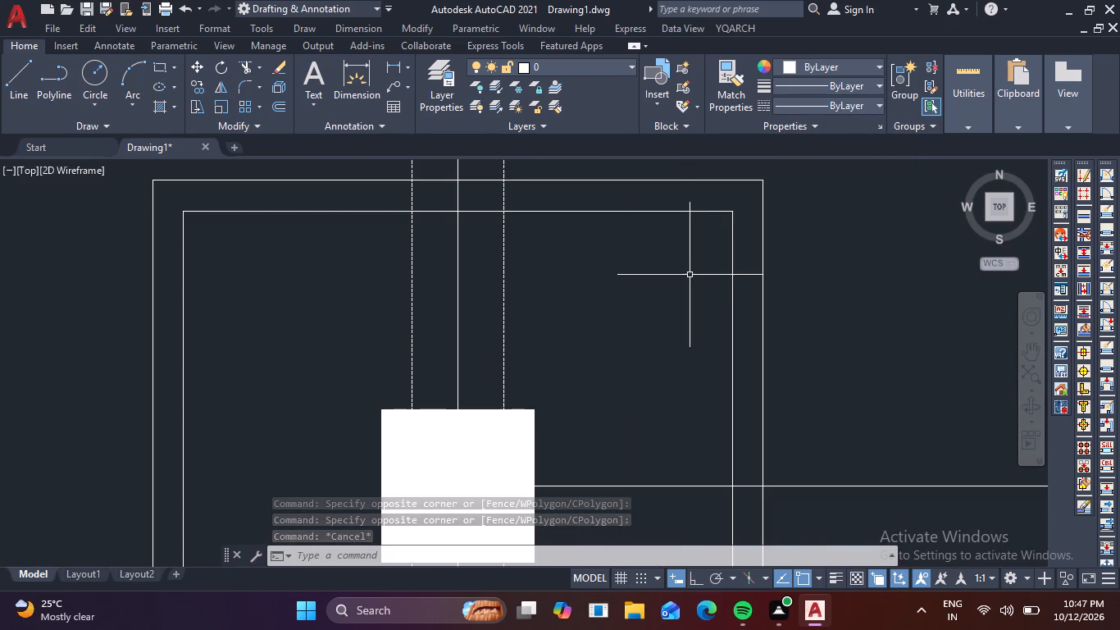
middle_click_drag(692, 258, 673, 345)
scroll(644, 286, "up", 1)
left_click_drag(669, 275, 661, 272)
left_click(599, 235)
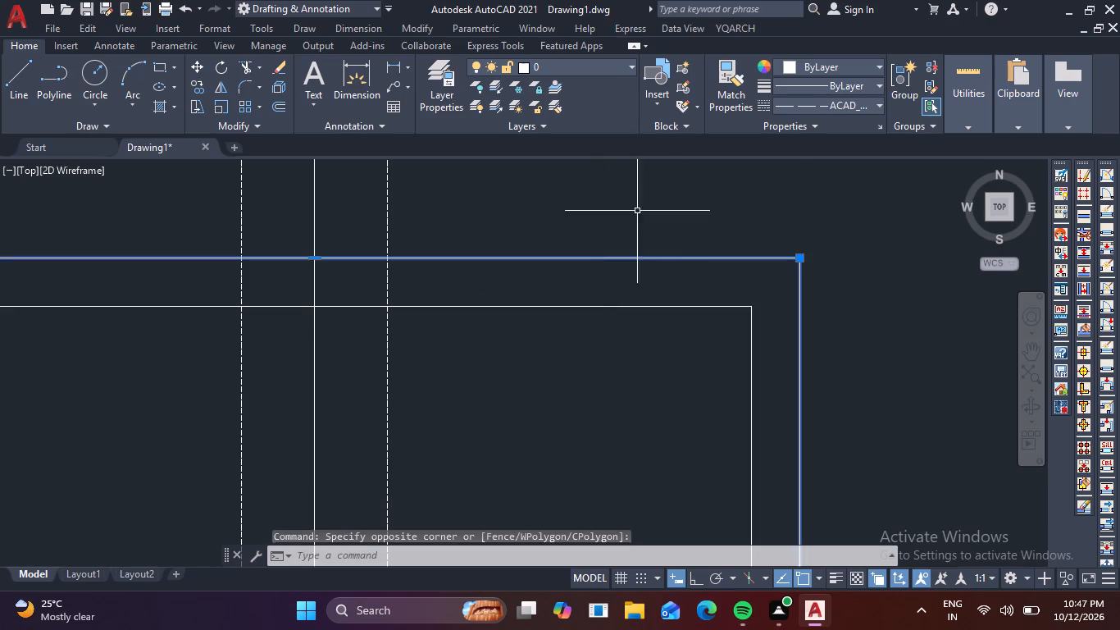
left_click(873, 104)
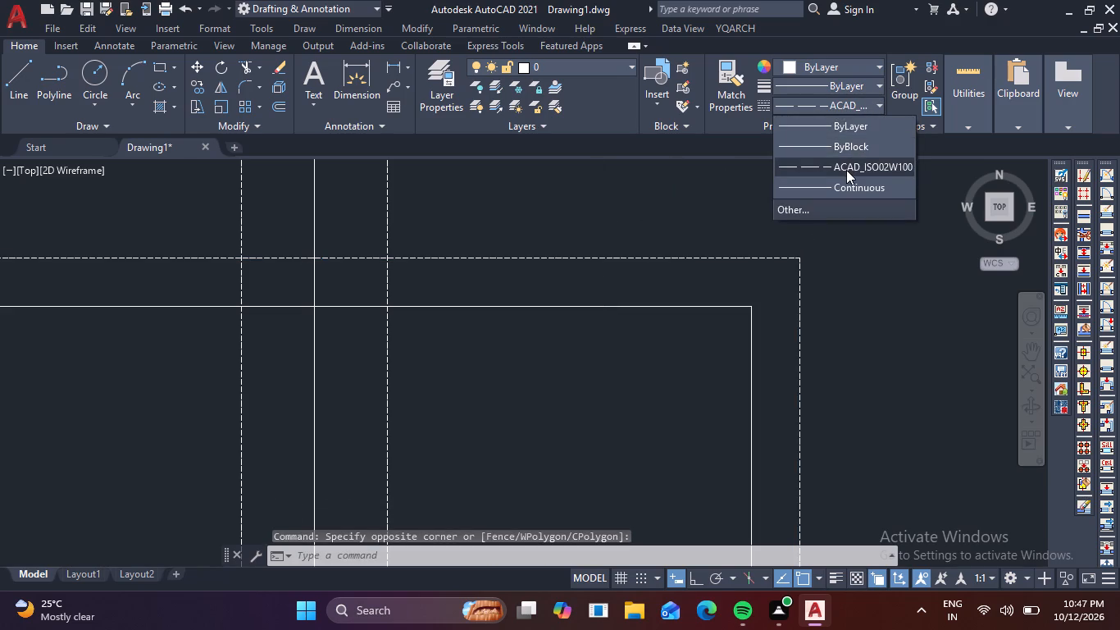
left_click(845, 169)
key("Escape")
Reapply the ACAD_ISO02W100 linetype to the fourth-row outer footing square on the grid's left line.
scroll(767, 253, "down", 3)
middle_click_drag(744, 343, 684, 140)
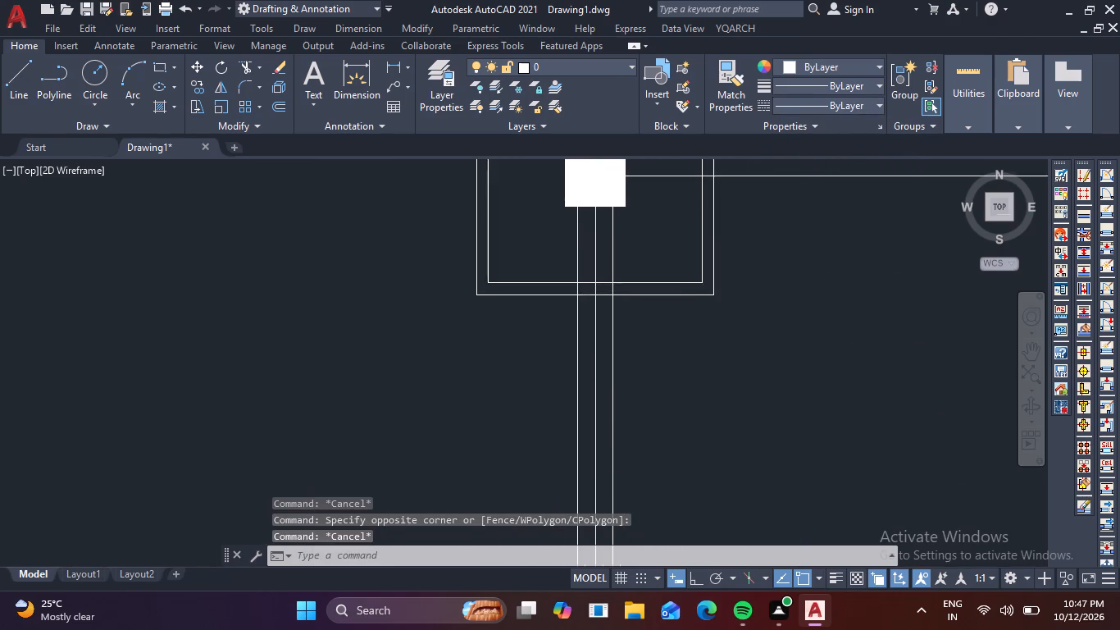
middle_click_drag(684, 140, 684, 138)
middle_click(703, 365)
scroll(709, 361, "down", 2)
middle_click_drag(729, 390, 674, 171)
scroll(646, 256, "up", 4)
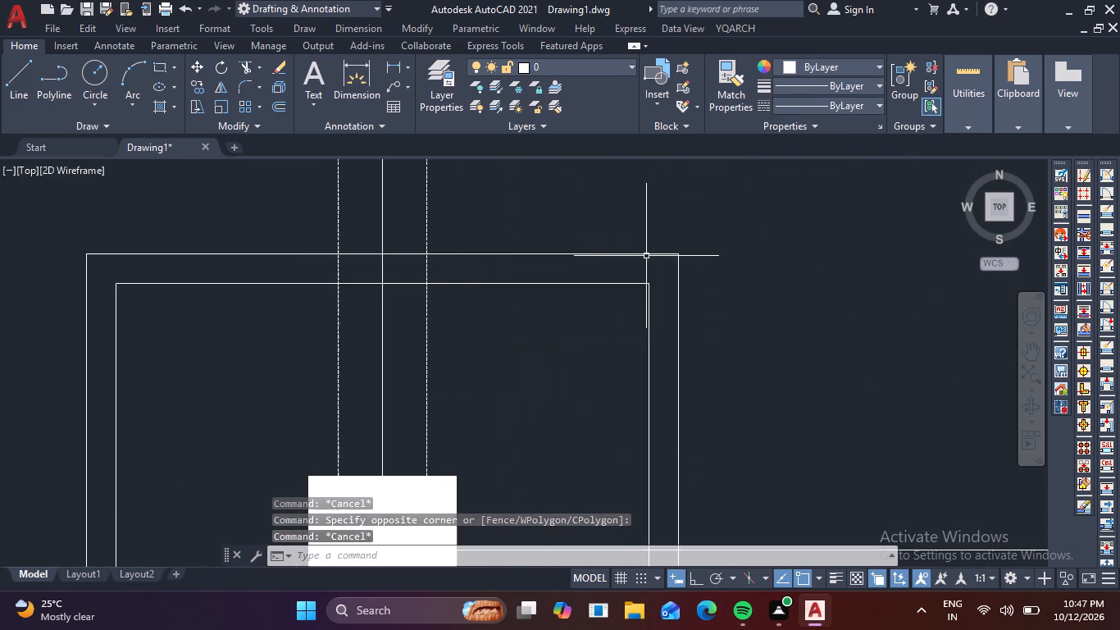
left_click_drag(644, 275, 641, 264)
left_click(614, 229)
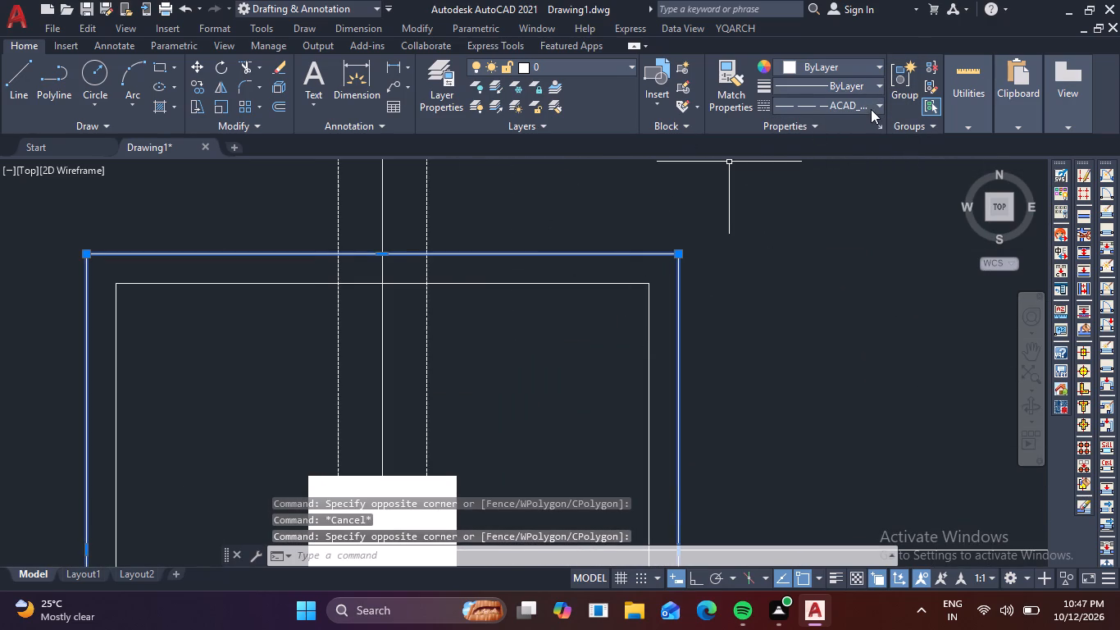
left_click(886, 98)
left_click(881, 103)
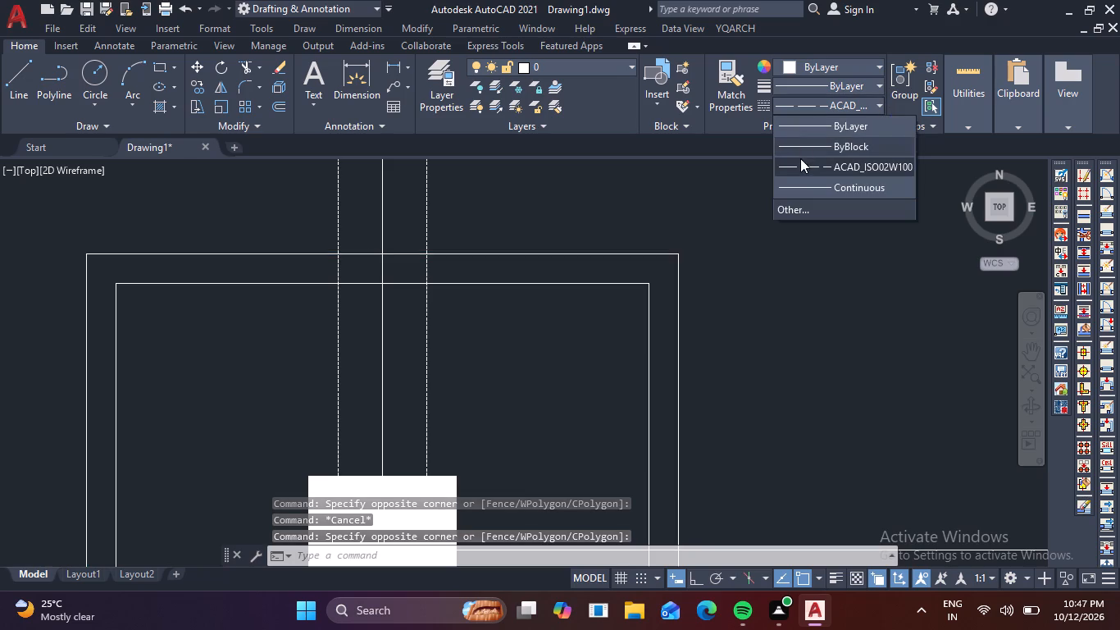
left_click(805, 168)
key("Escape")
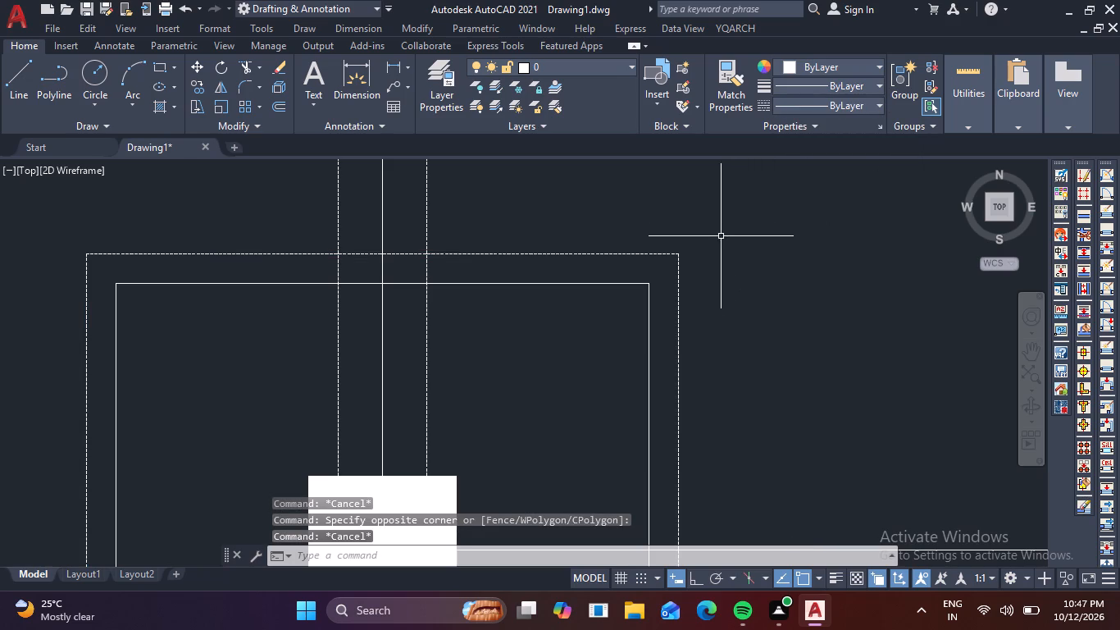
Reapply the ACAD_ISO02W100 linetype to the fifth-row outer footing square on the grid's left line.
scroll(722, 245, "down", 2)
middle_click_drag(746, 311, 732, 190)
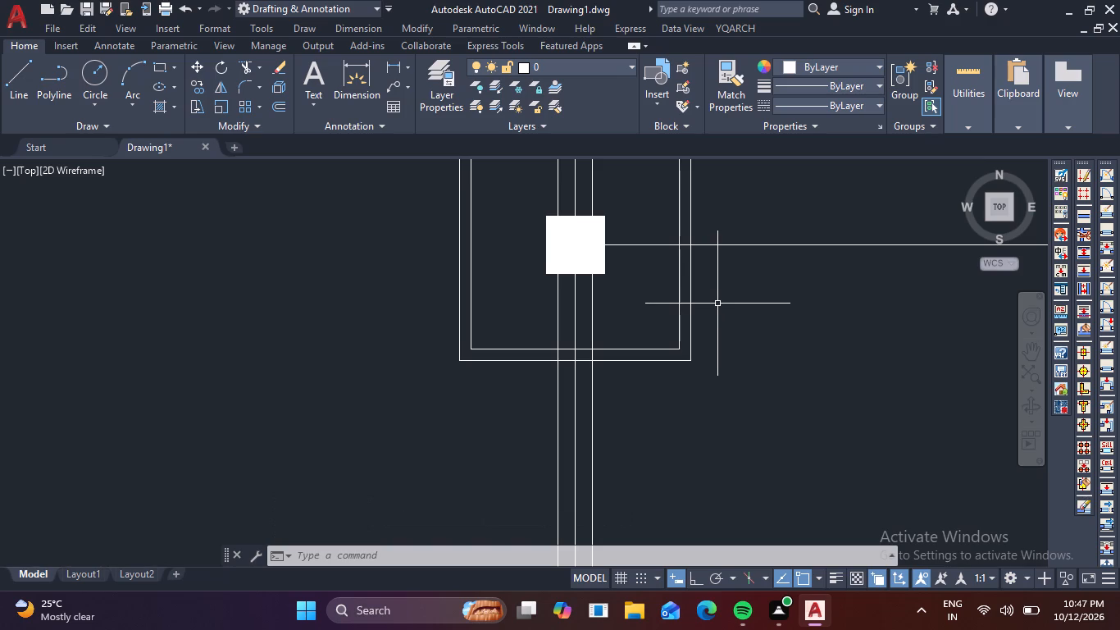
middle_click_drag(727, 387, 745, 355)
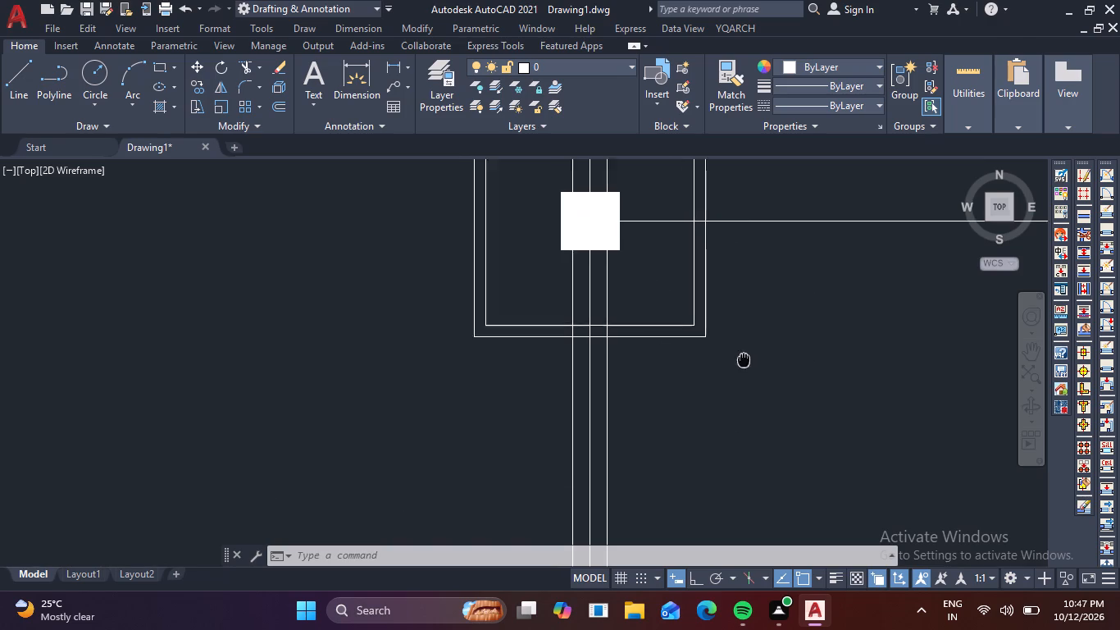
middle_click_drag(745, 355, 784, 273)
middle_click_drag(755, 403, 694, 255)
scroll(658, 455, "up", 3)
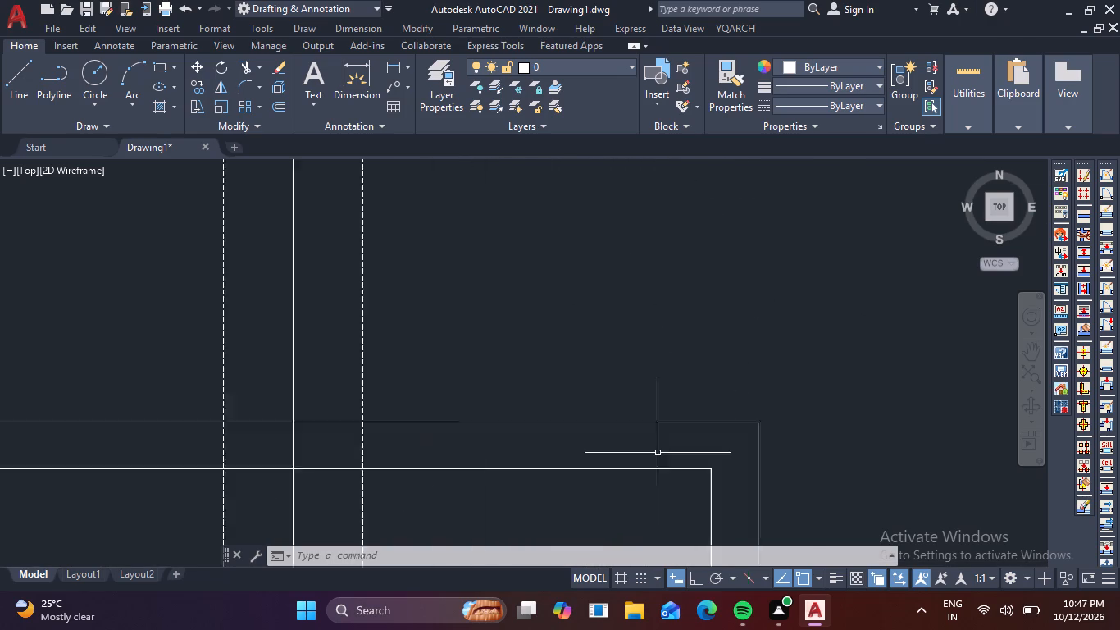
scroll(658, 448, "up", 1)
left_click_drag(672, 436, 671, 416)
left_click(630, 355)
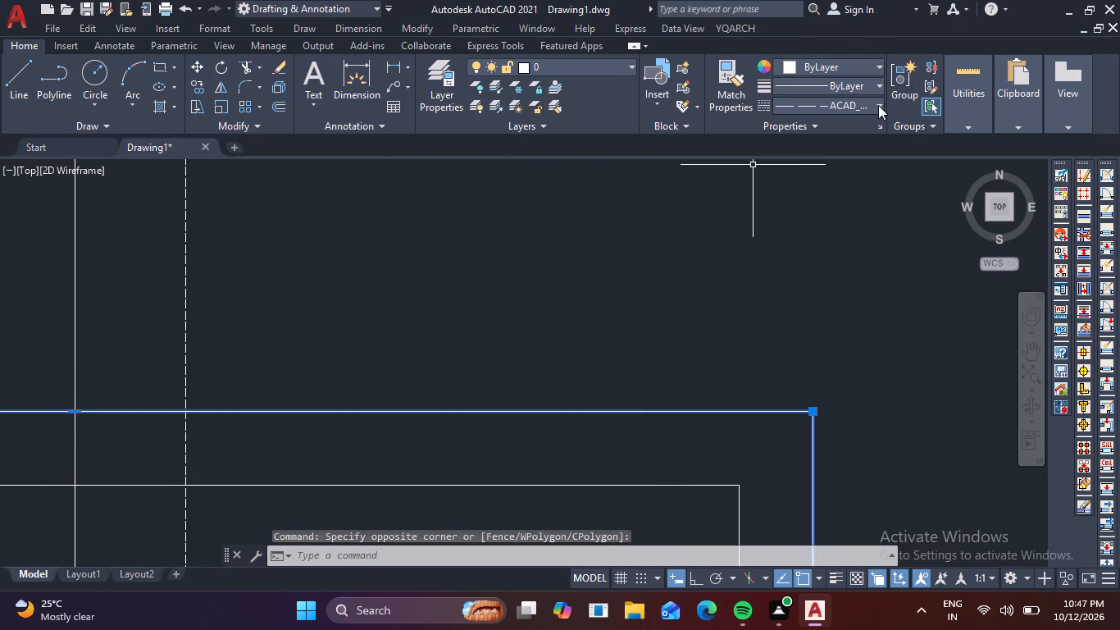
left_click(878, 105)
left_click(848, 172)
scroll(796, 241, "down", 1)
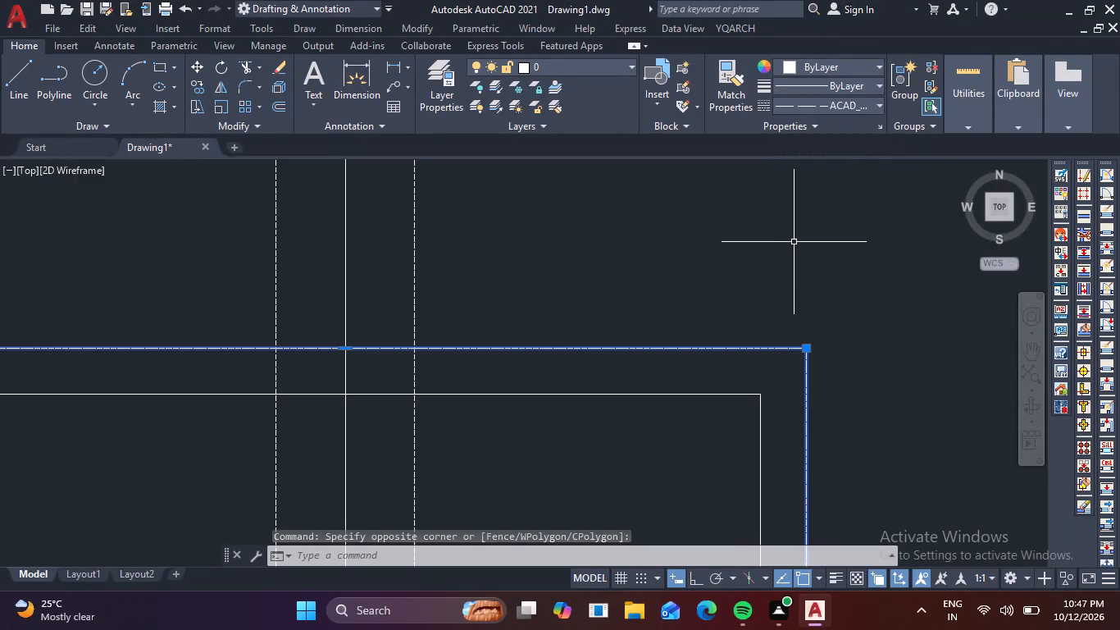
key("Escape")
Reapply the ACAD_ISO02W100 linetype to the sixth-row outer footing square on the grid's left line.
scroll(794, 250, "down", 4)
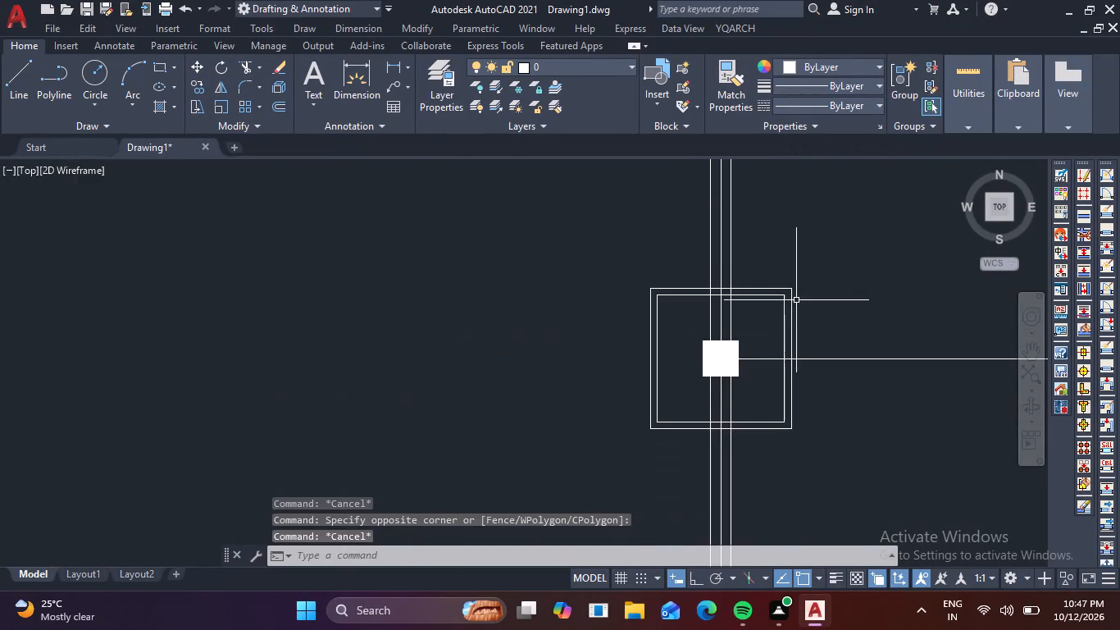
middle_click_drag(779, 346, 701, 0)
scroll(701, 0, "up", 1)
scroll(689, 284, "up", 3)
left_click(713, 247)
left_click(694, 217)
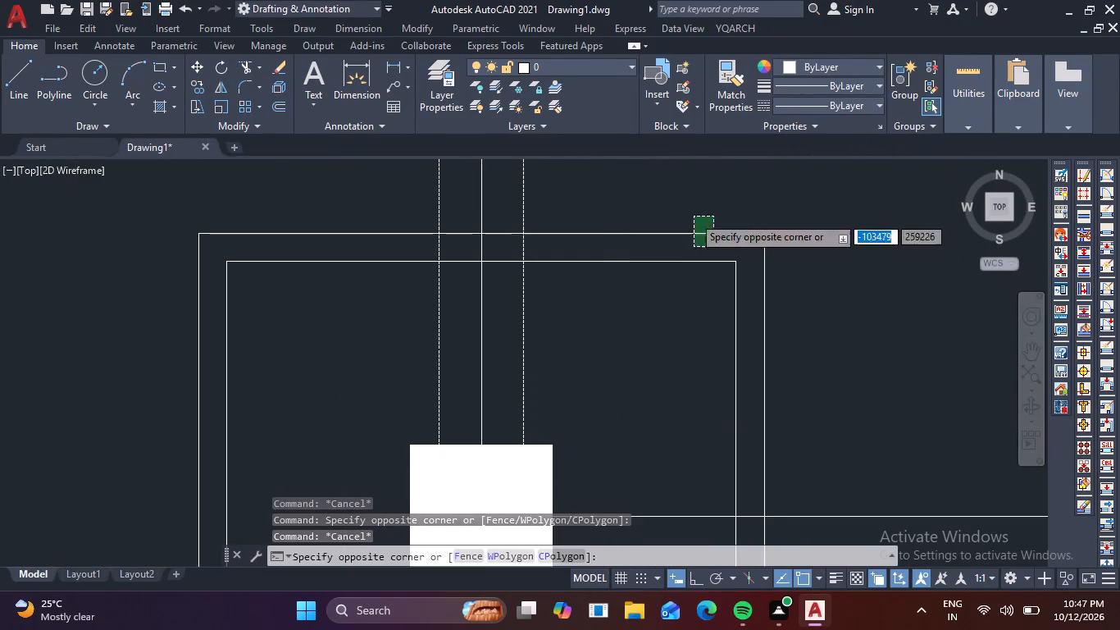
left_click(881, 100)
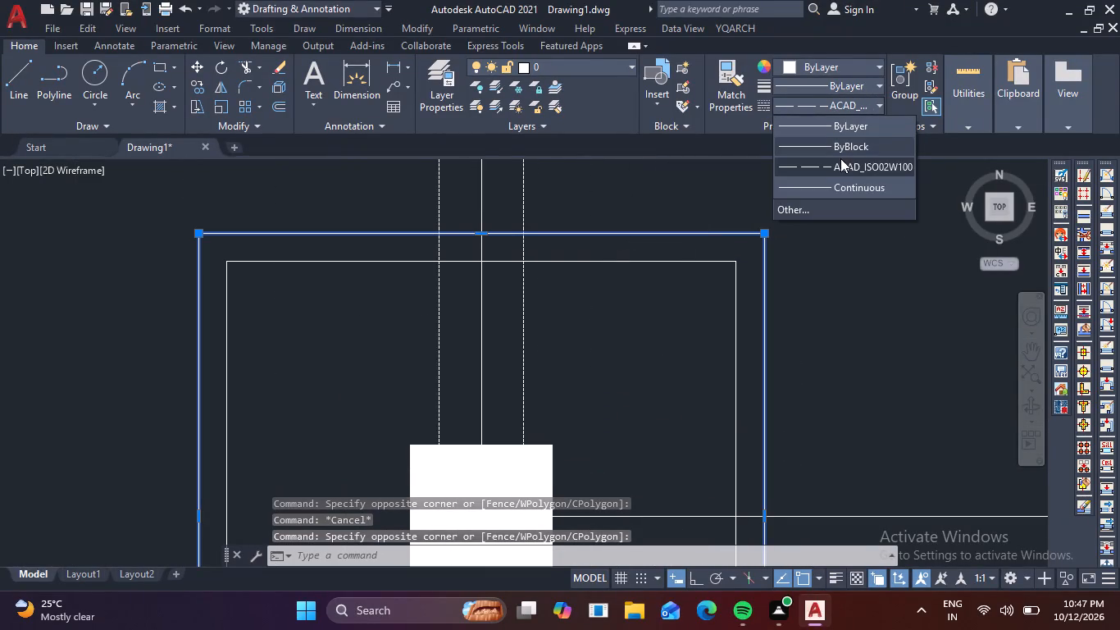
left_click(845, 163)
key("Escape")
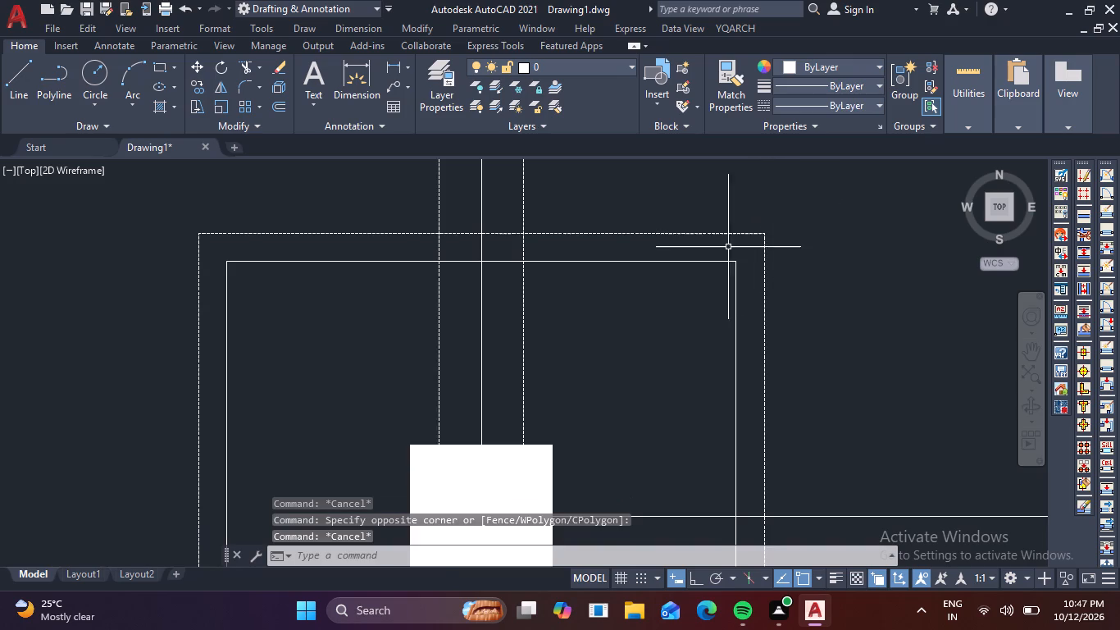
Reapply the ACAD_ISO02W100 linetype to the bottom-row outer footing square on the grid's left line.
scroll(728, 247, "up", 2)
scroll(726, 245, "down", 6)
middle_click_drag(716, 292, 744, 76)
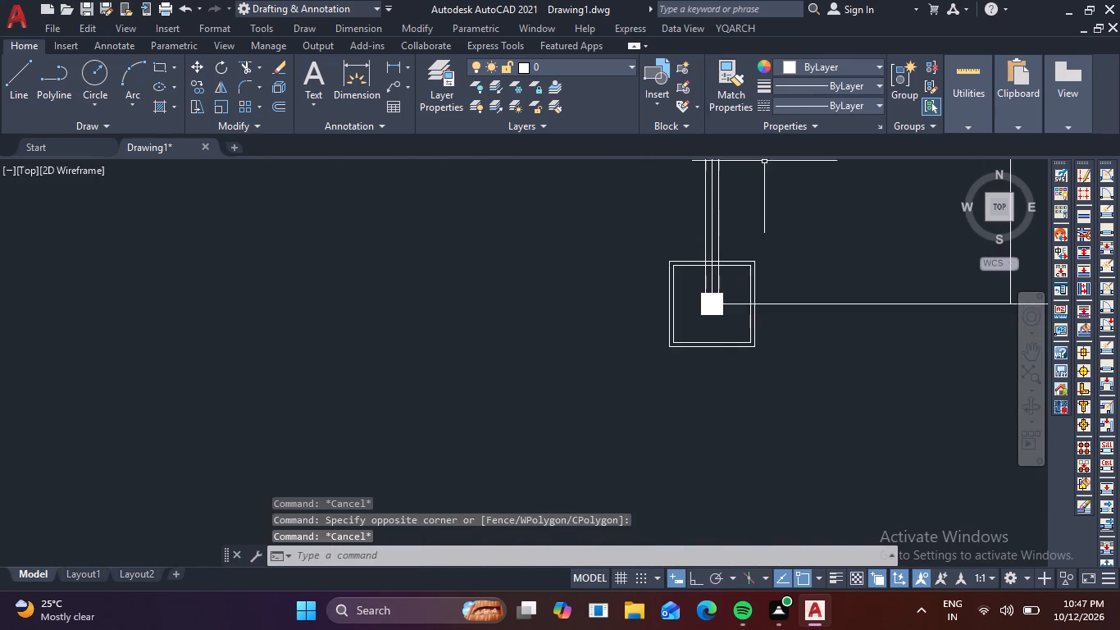
scroll(735, 249, "up", 4)
left_click_drag(697, 324, 695, 311)
left_click(685, 293)
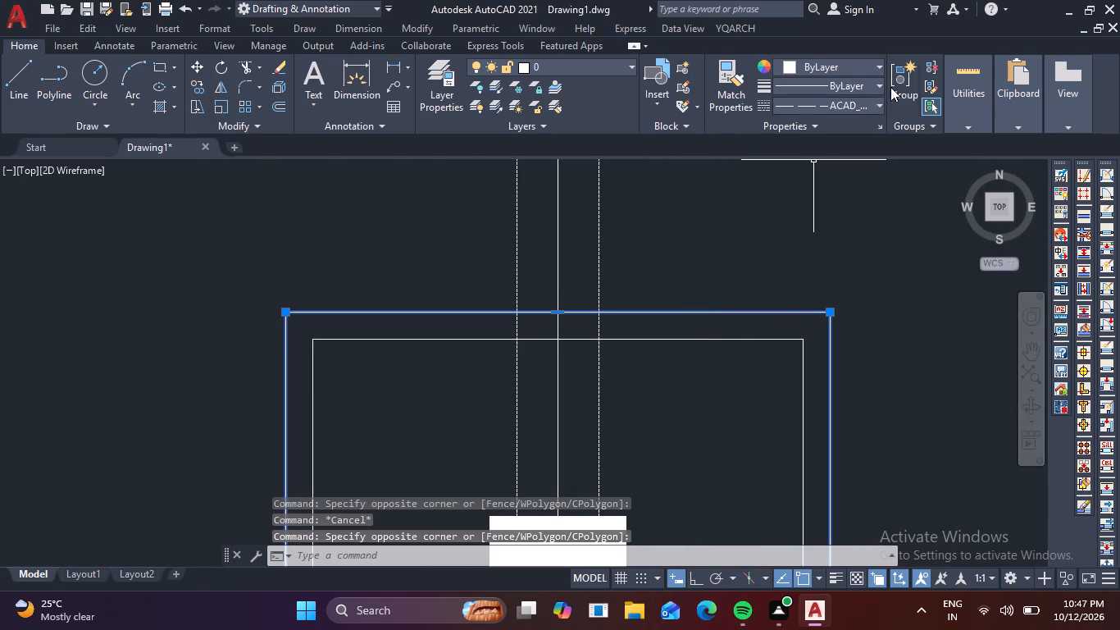
left_click(882, 107)
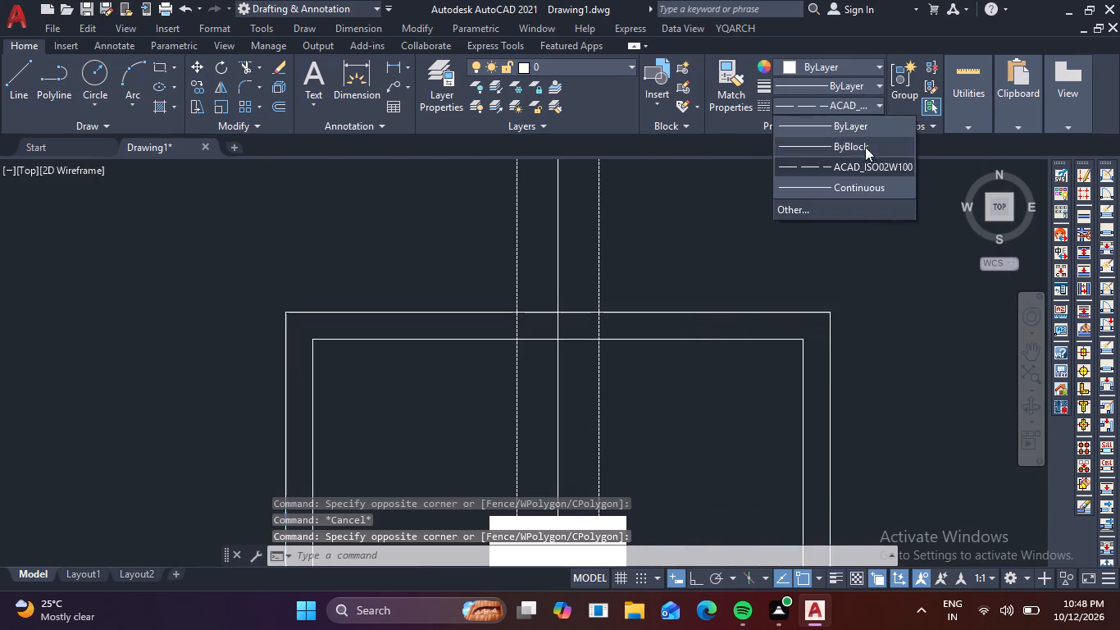
left_click(859, 162)
key("Escape")
Reapply the ACAD_ISO02W100 linetype to the top-row outer footing square on the grid's right line.
scroll(752, 164, "down", 5)
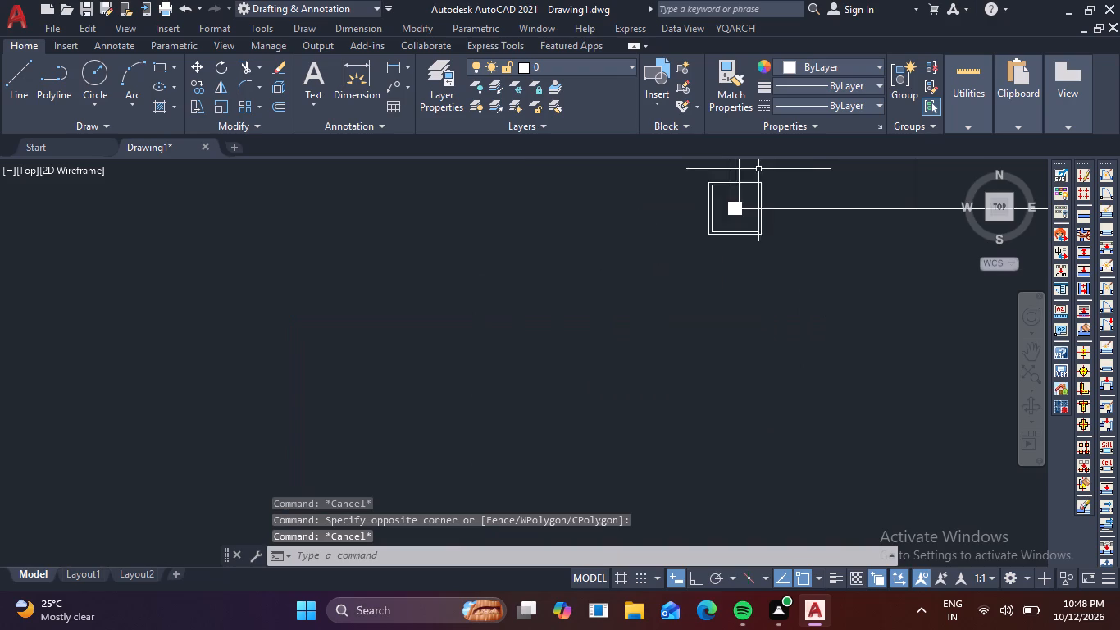
middle_click_drag(777, 199, 428, 583)
middle_click_drag(773, 277, 653, 568)
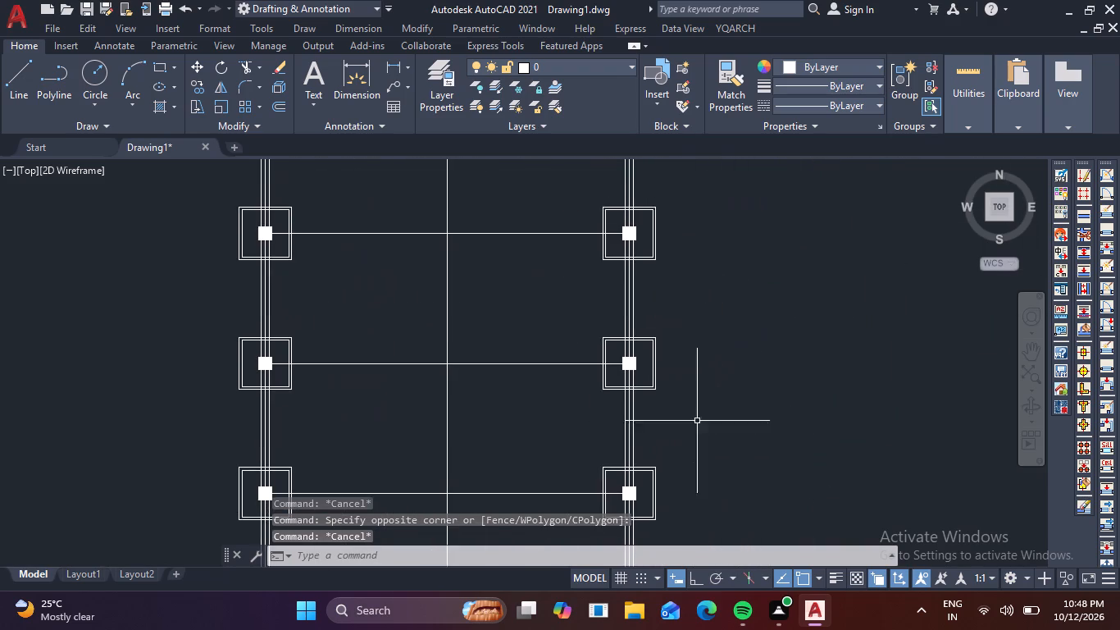
middle_click_drag(643, 197, 690, 398)
scroll(701, 262, "up", 4)
double_click(605, 377)
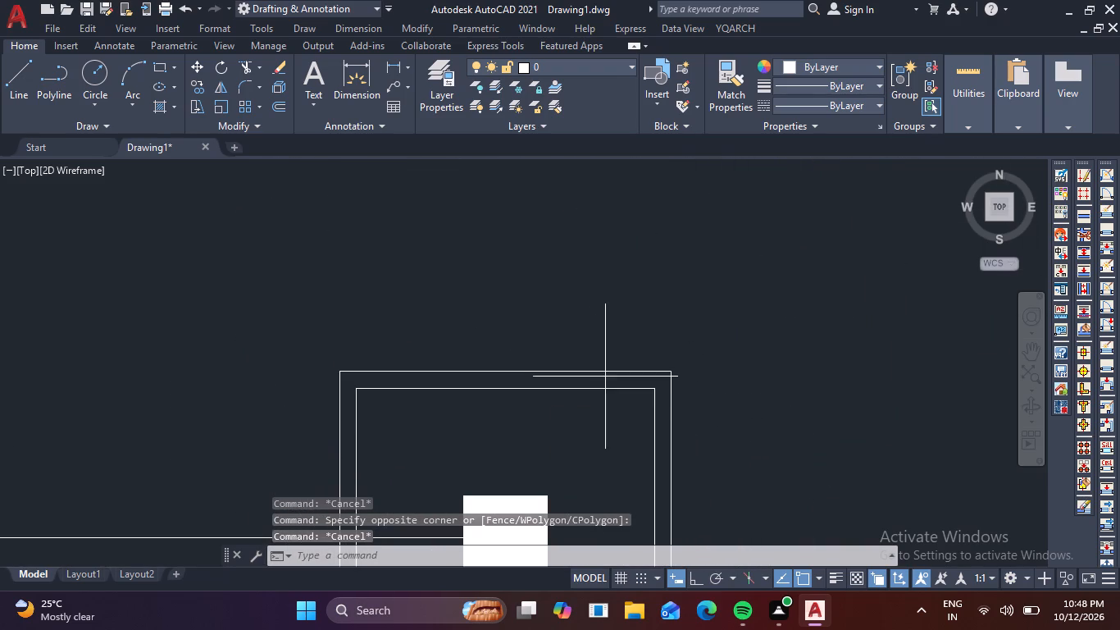
left_click(591, 351)
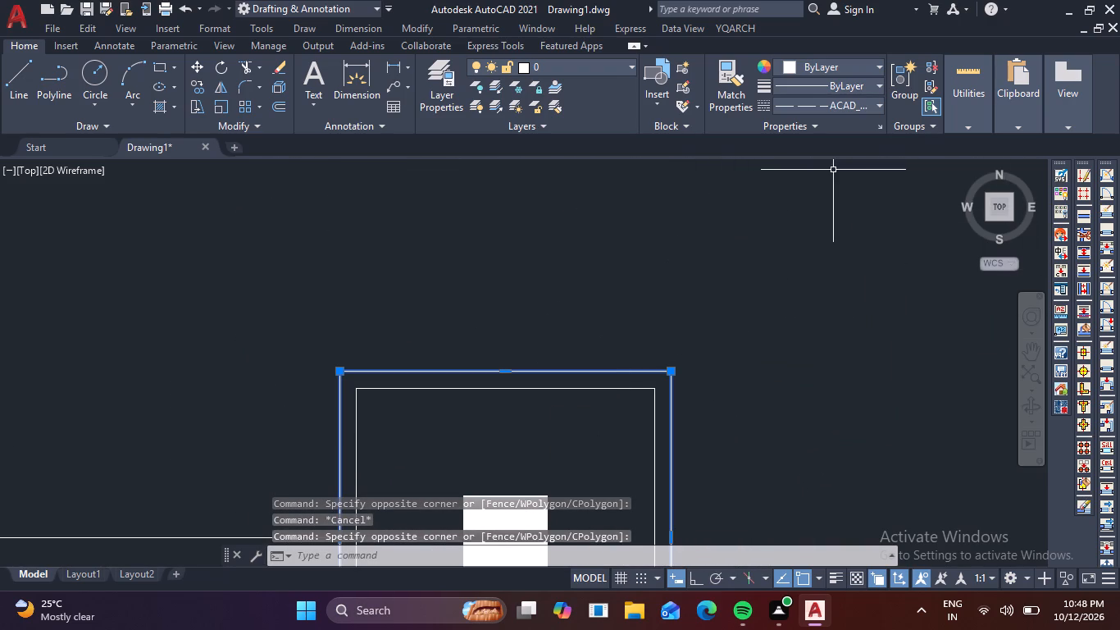
left_click(880, 104)
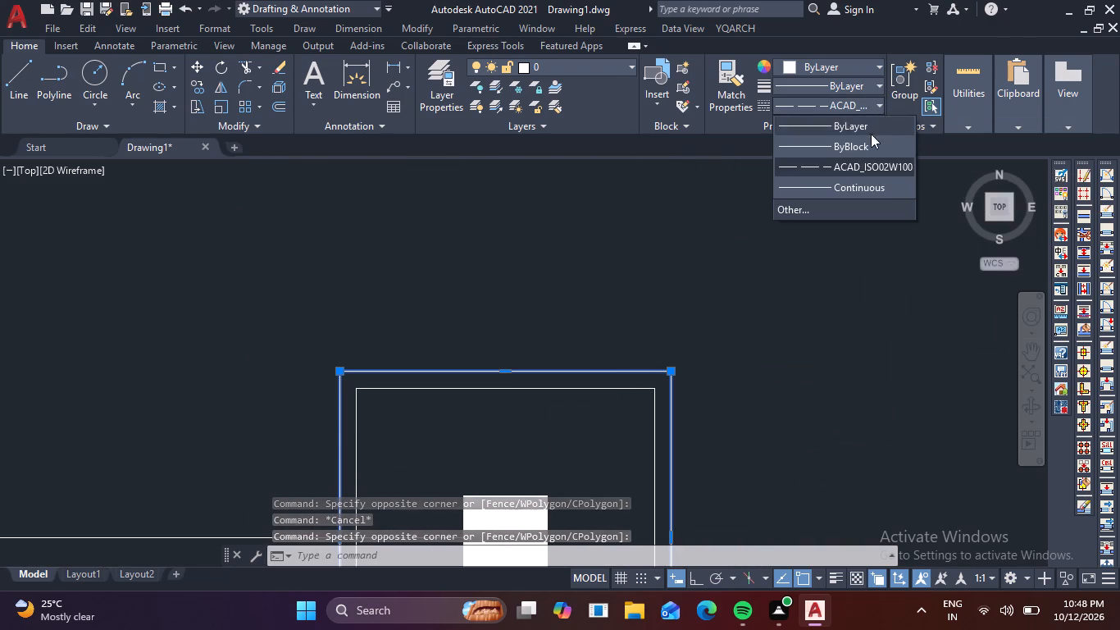
left_click(853, 162)
key("Escape")
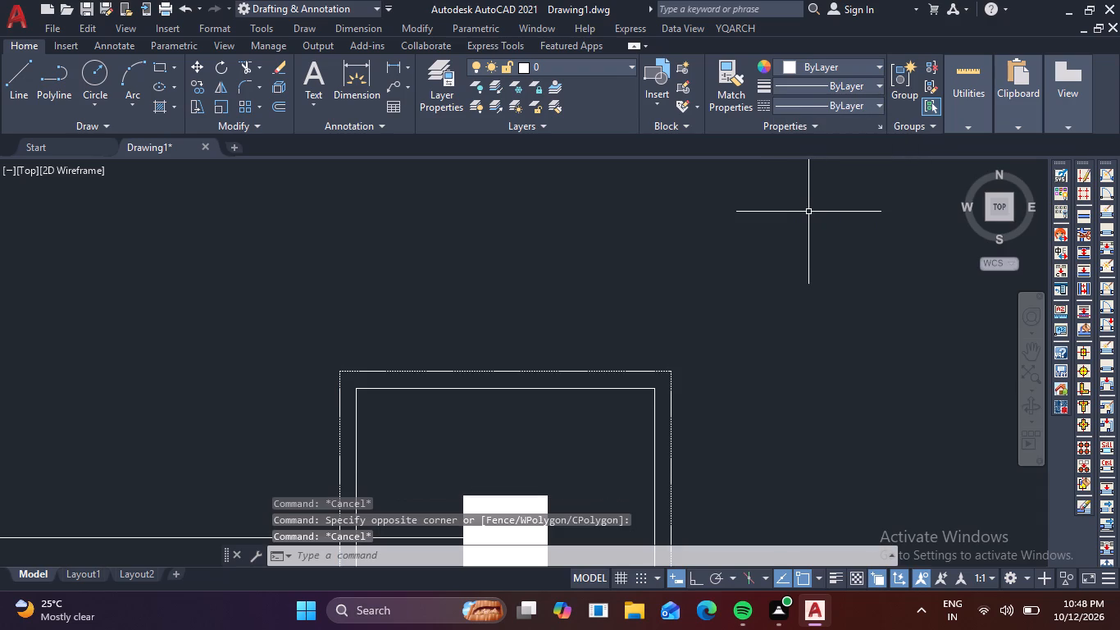
Reapply the ACAD_ISO02W100 linetype to the second-row outer footing square on the grid's right line.
scroll(562, 381, "up", 3)
scroll(571, 367, "down", 1)
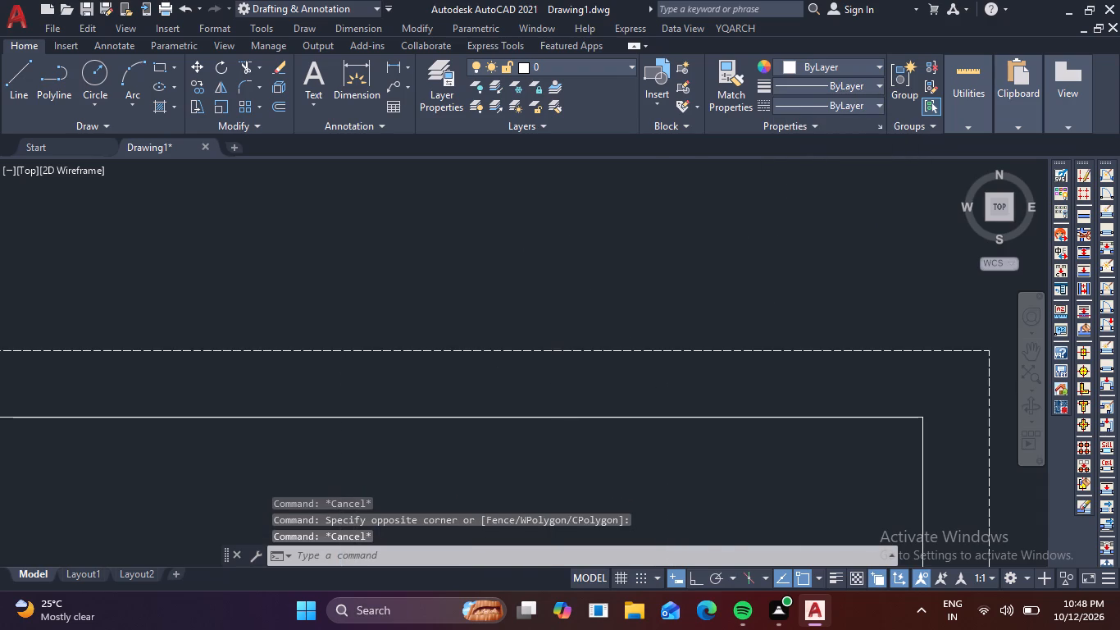
scroll(571, 367, "down", 2)
middle_click_drag(553, 431, 734, 85)
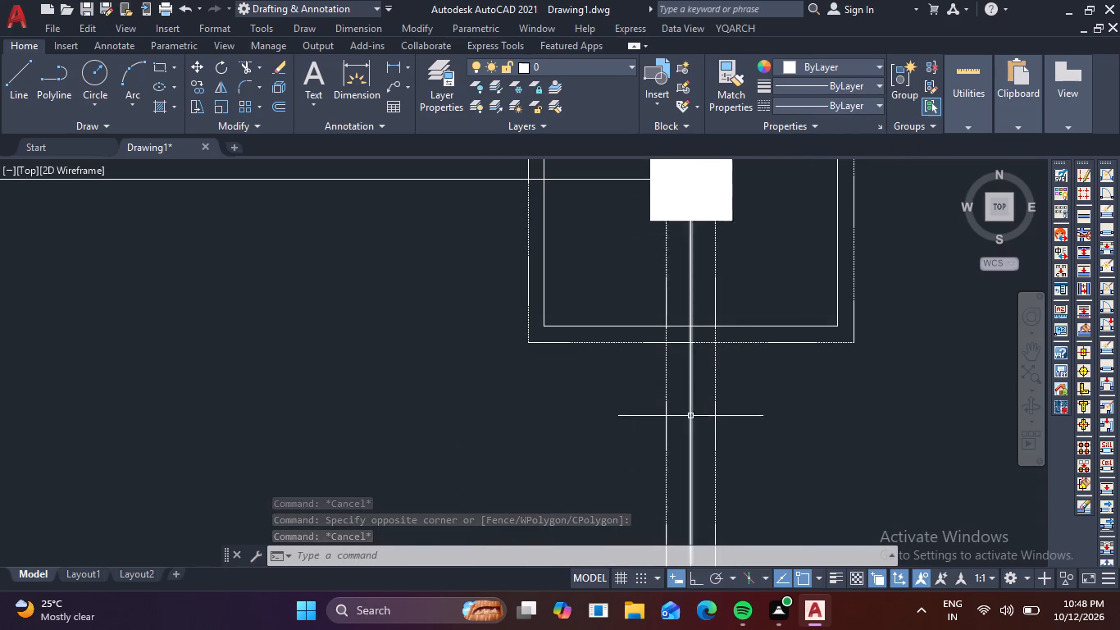
middle_click(690, 416)
scroll(728, 432, "down", 1)
middle_click_drag(735, 445, 749, 149)
scroll(740, 382, "up", 4)
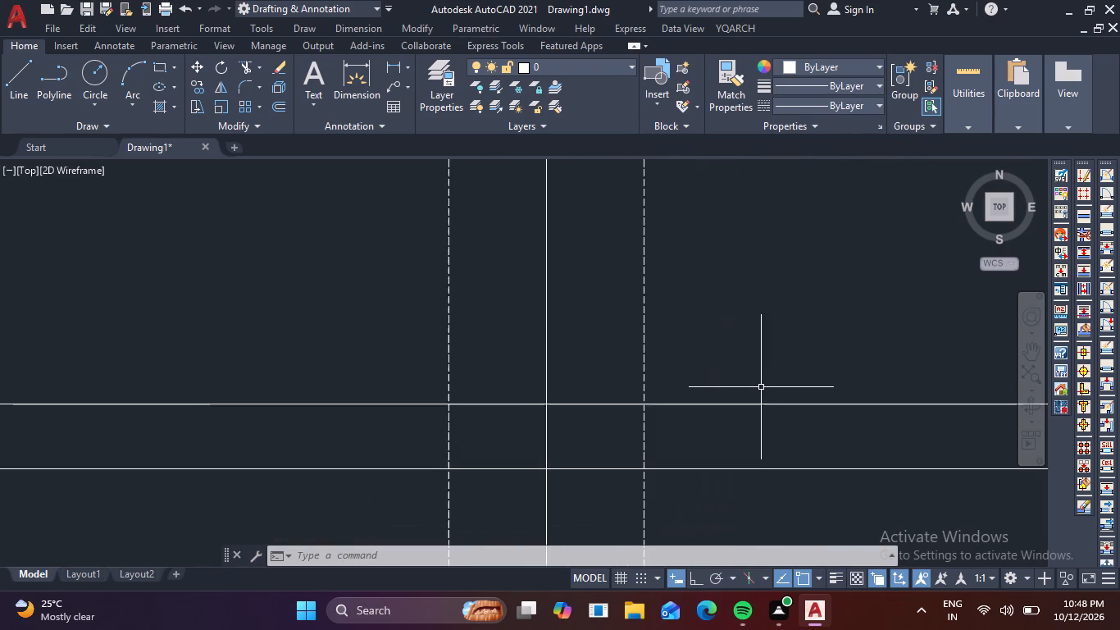
left_click(764, 381)
left_click(801, 428)
left_click_drag(799, 428, 791, 418)
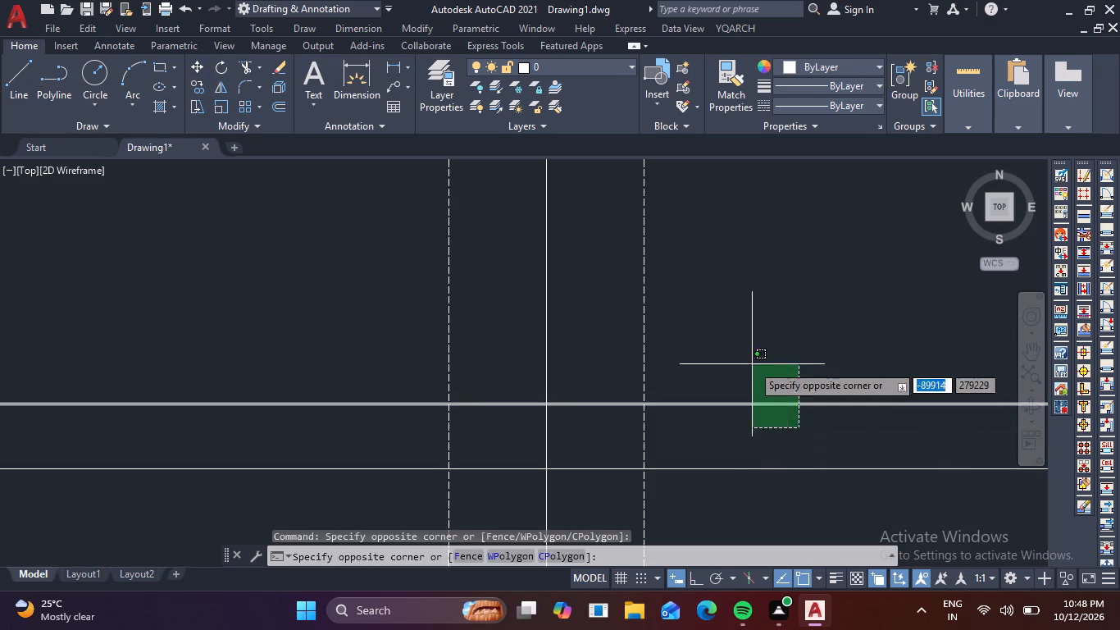
left_click(752, 364)
left_click(878, 105)
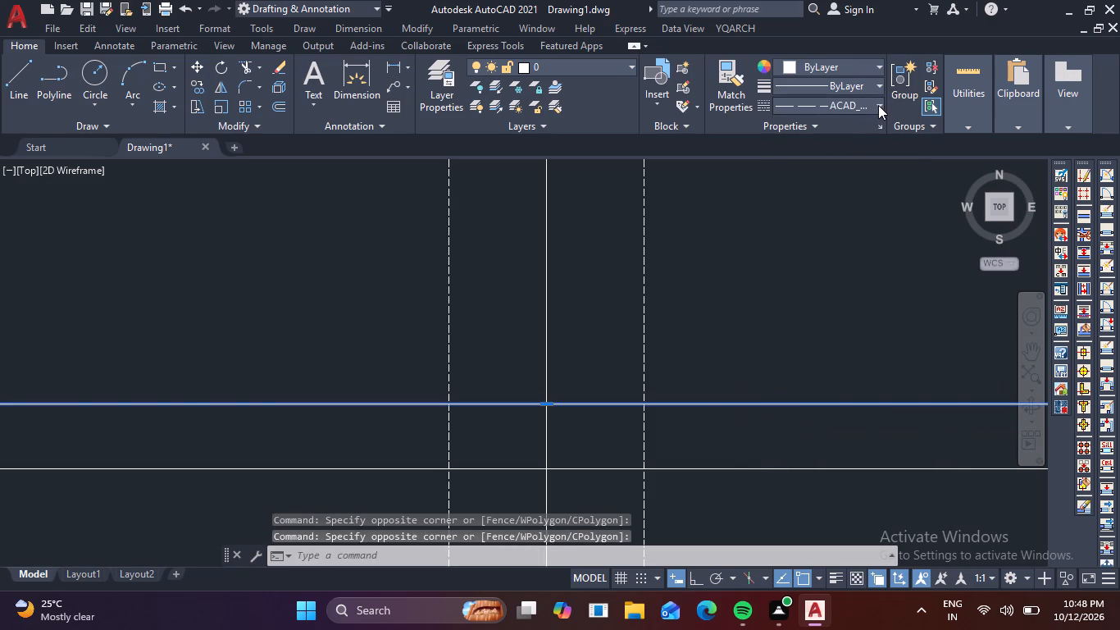
left_click(854, 177)
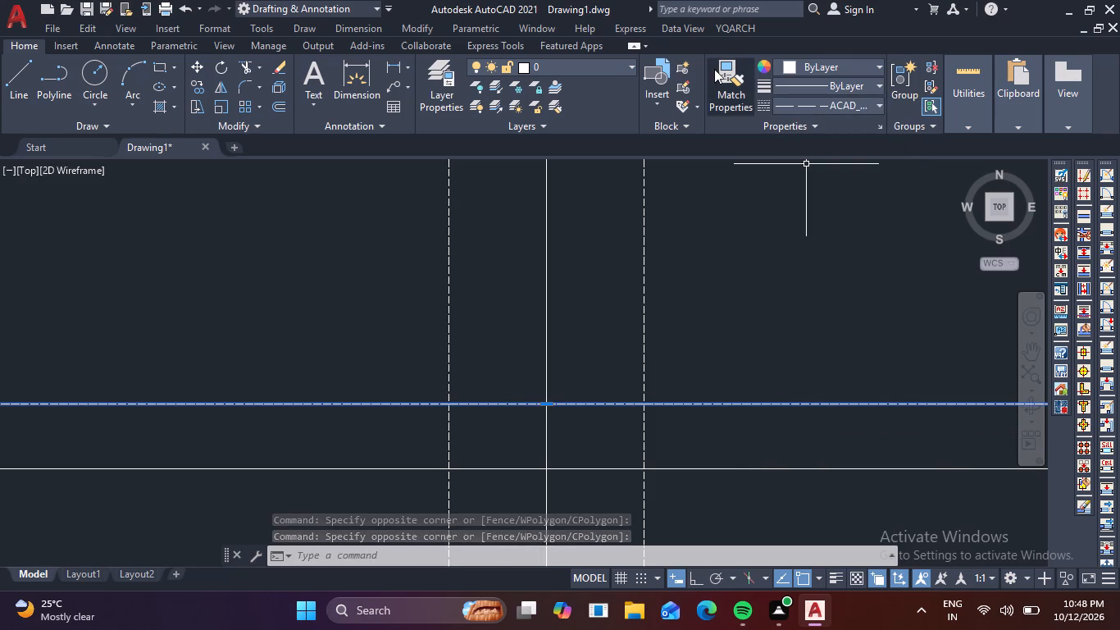
key("Escape")
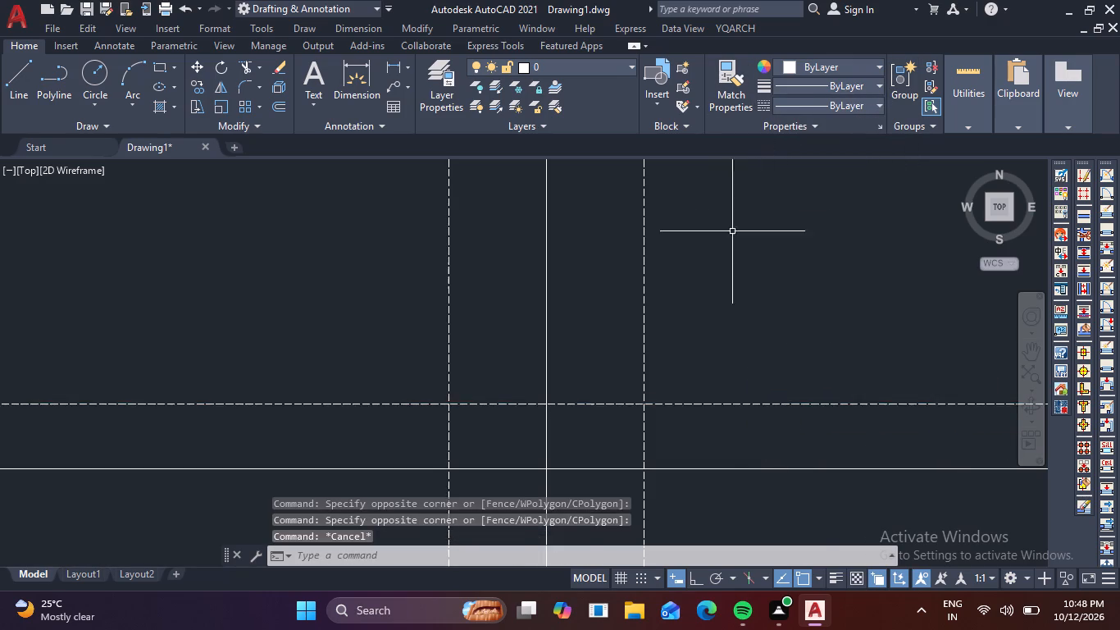
Reapply the ACAD_ISO02W100 linetype to the third-row outer footing square on the grid's right line.
scroll(726, 253, "down", 4)
middle_click(763, 364)
scroll(763, 361, "down", 5)
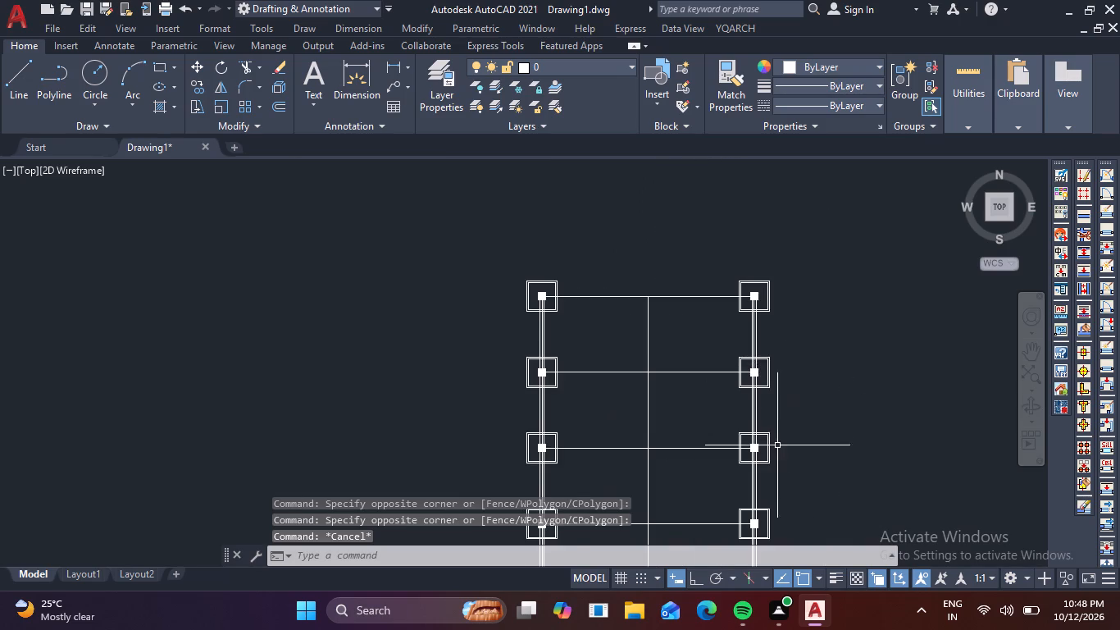
scroll(769, 450, "up", 5)
scroll(682, 349, "up", 3)
middle_click_drag(652, 252, 722, 532)
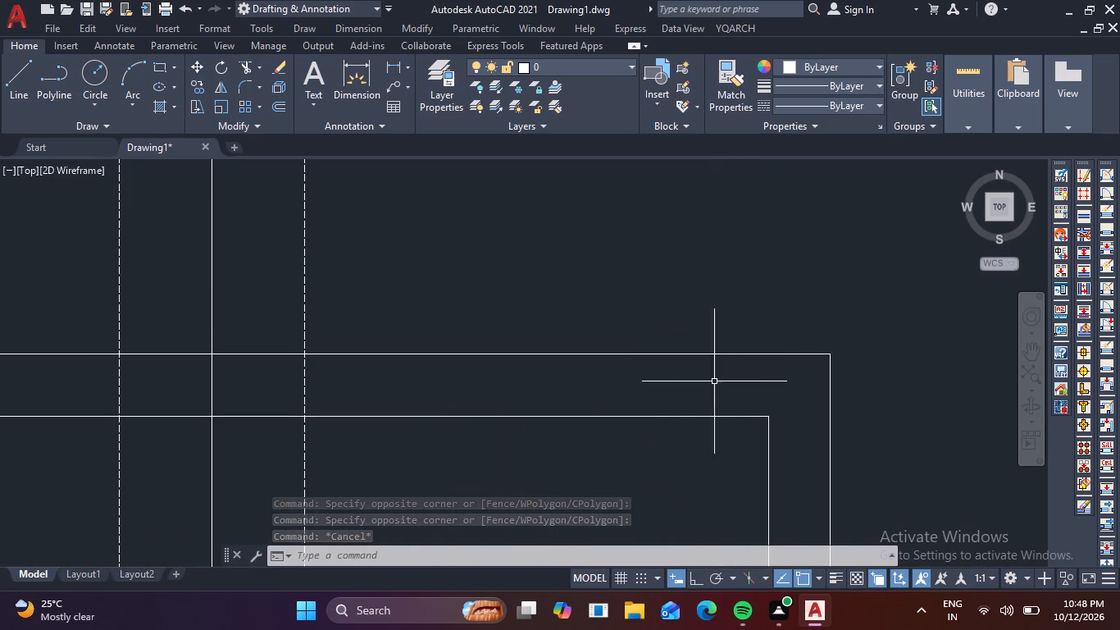
left_click(702, 354)
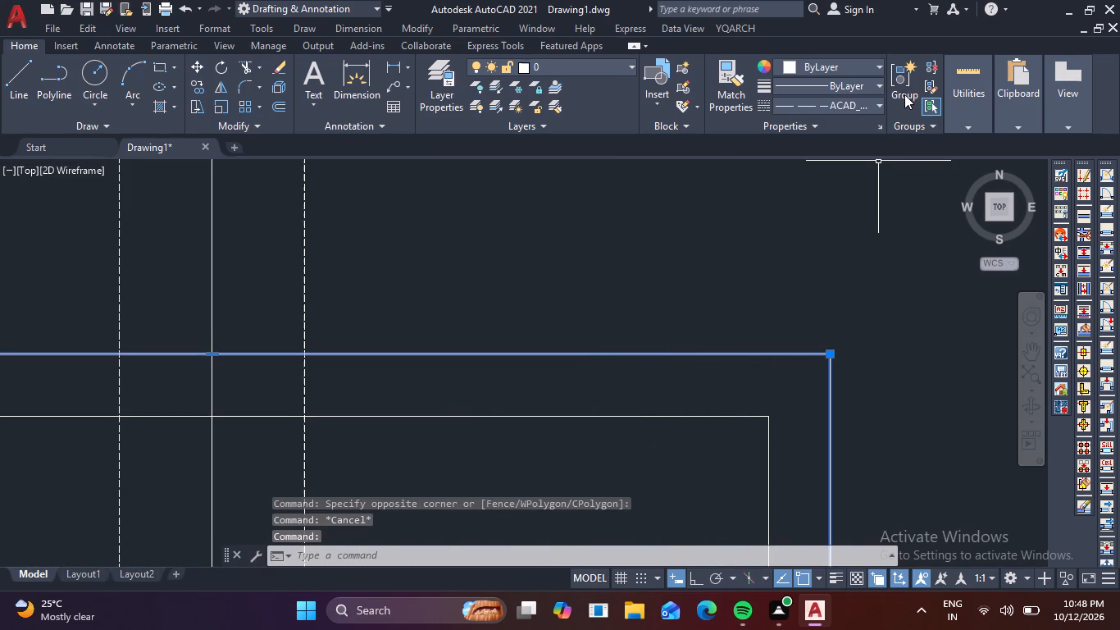
left_click(879, 99)
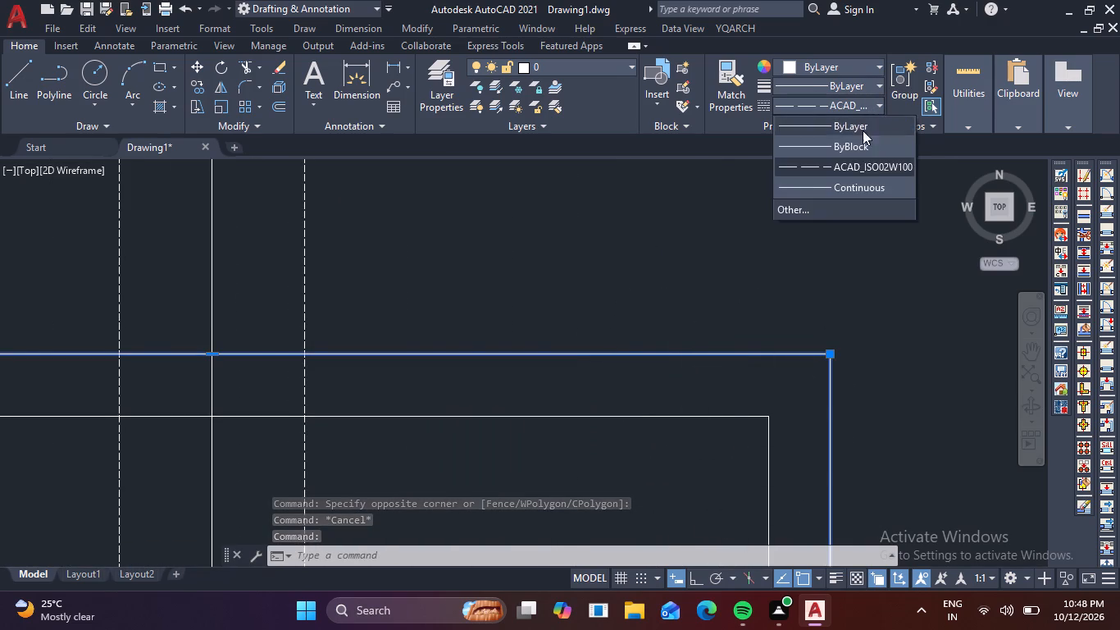
left_click(852, 171)
key("Escape")
scroll(758, 242, "down", 2)
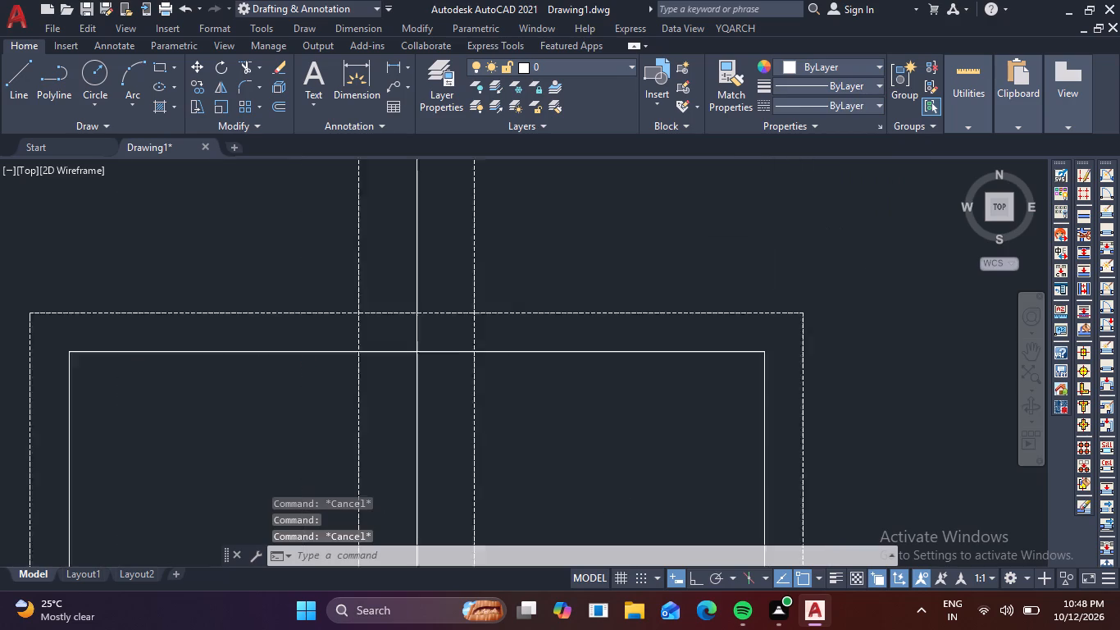
Reapply the ACAD_ISO02W100 linetype to the fourth-row outer footing square on the grid's right line.
scroll(753, 249, "down", 4)
middle_click_drag(728, 457, 814, 281)
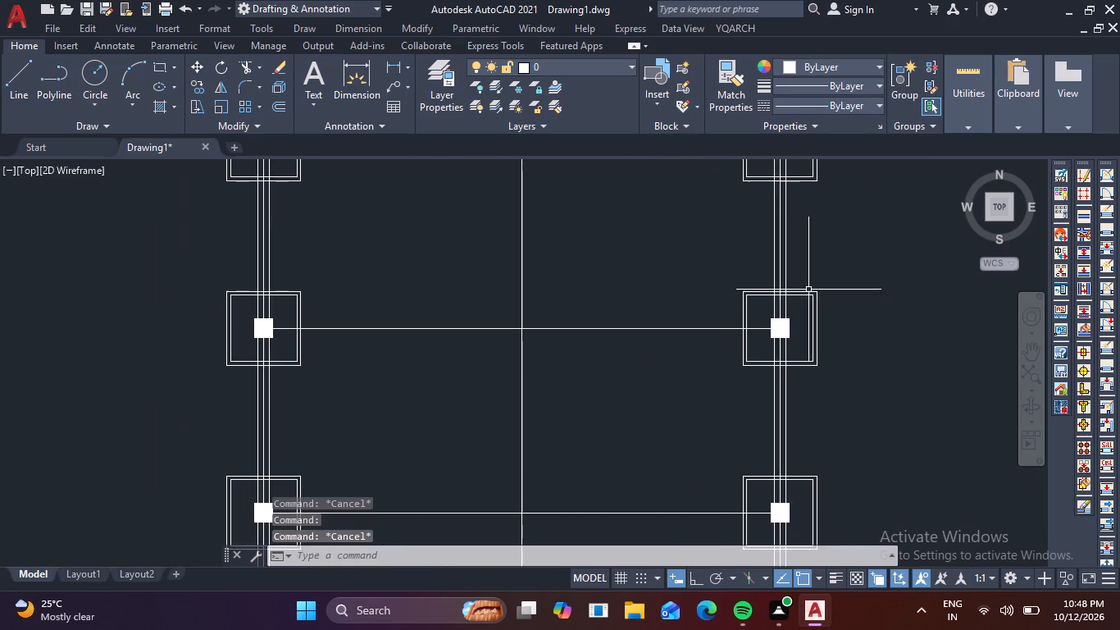
scroll(822, 306, "up", 6)
middle_click_drag(794, 264, 975, 272)
left_click_drag(706, 293, 686, 285)
left_click(610, 249)
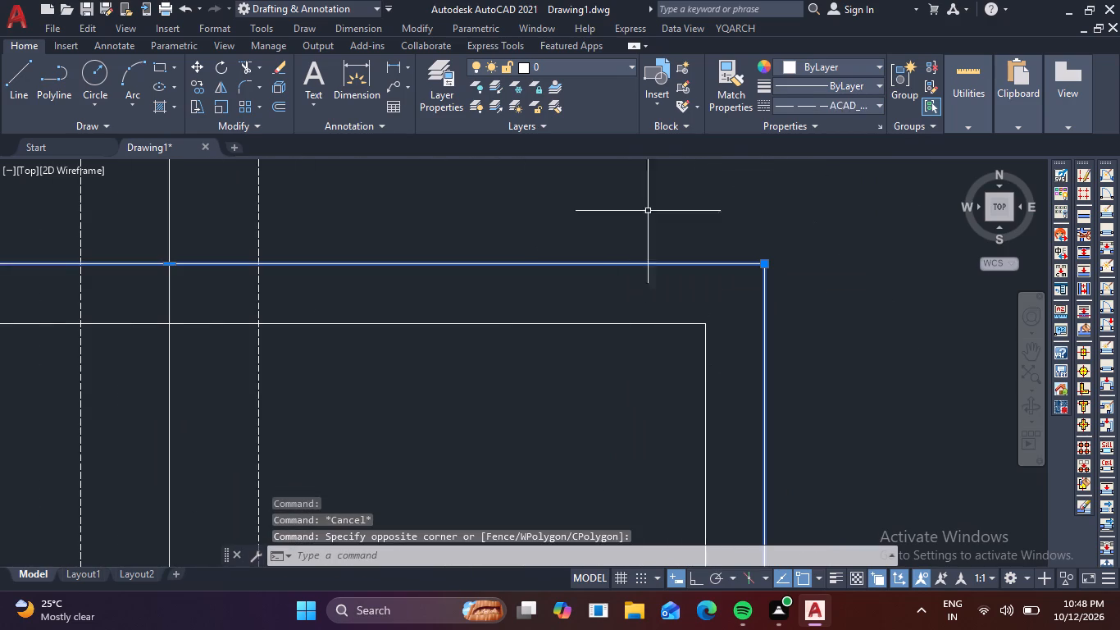
left_click(873, 111)
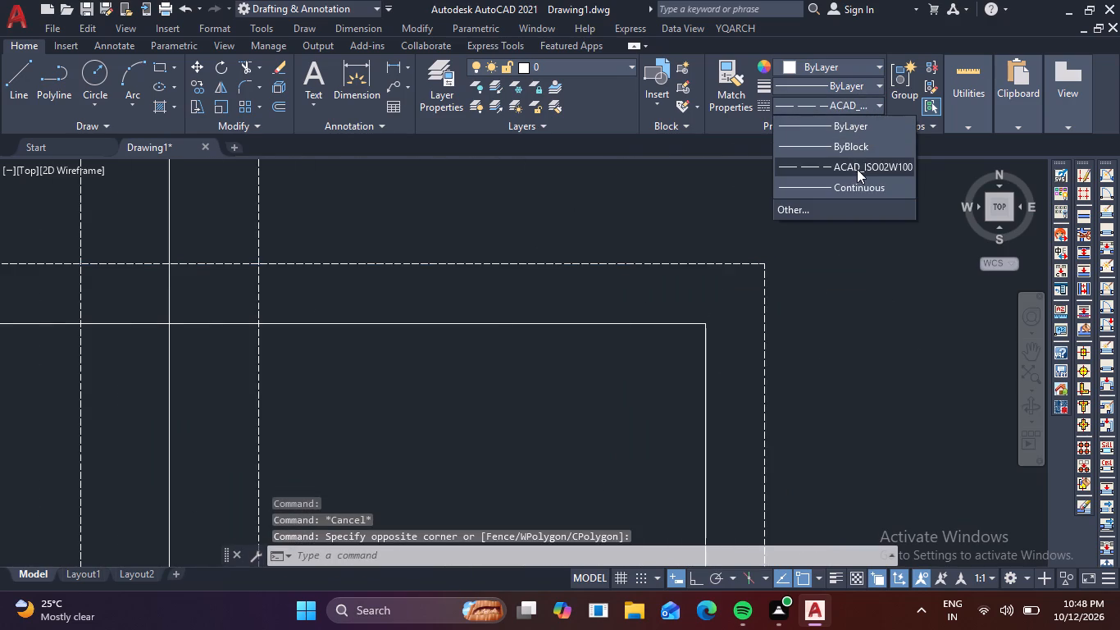
left_click(857, 169)
key("Escape")
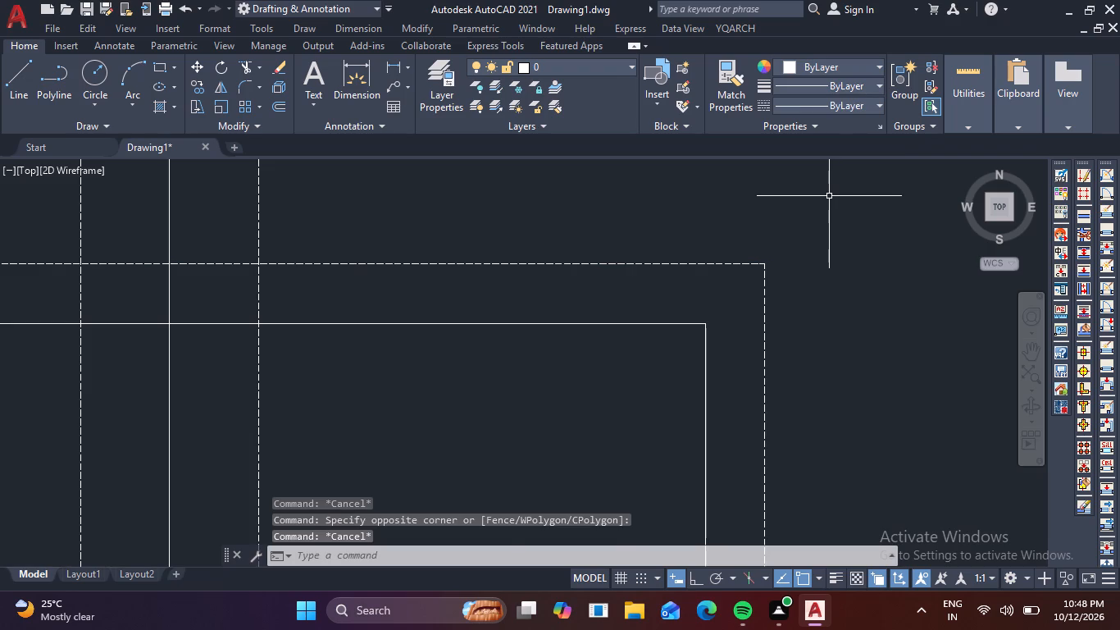
Reapply the ACAD_ISO02W100 linetype to the fifth-row outer footing square on the grid's right line.
scroll(831, 206, "down", 3)
middle_click_drag(825, 353, 831, 321)
scroll(771, 231, "down", 3)
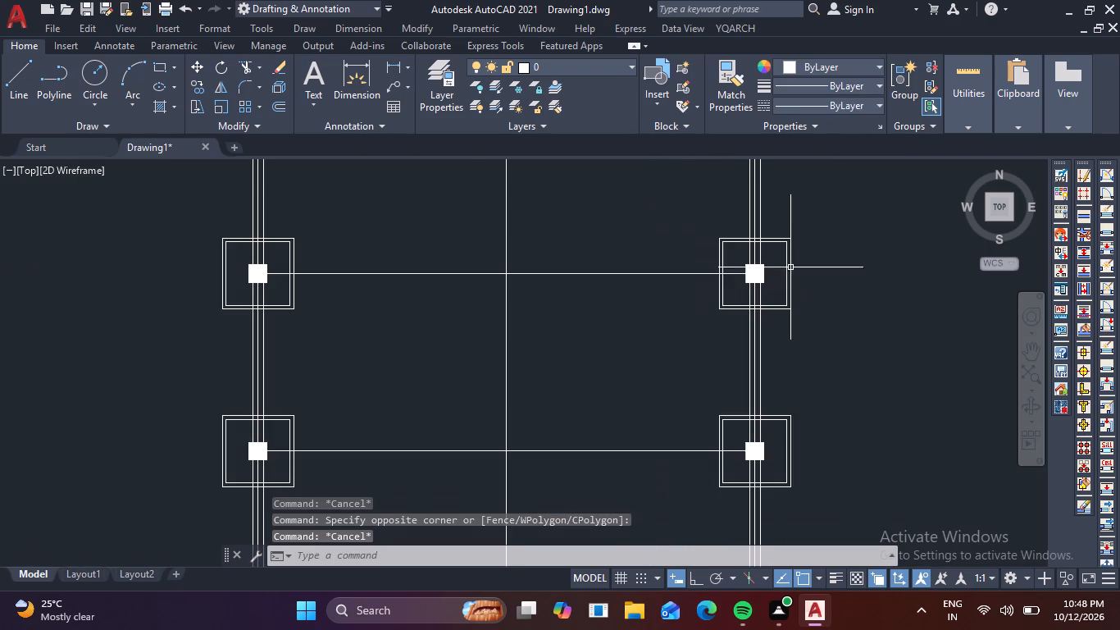
middle_click_drag(776, 436, 763, 323)
scroll(766, 308, "up", 5)
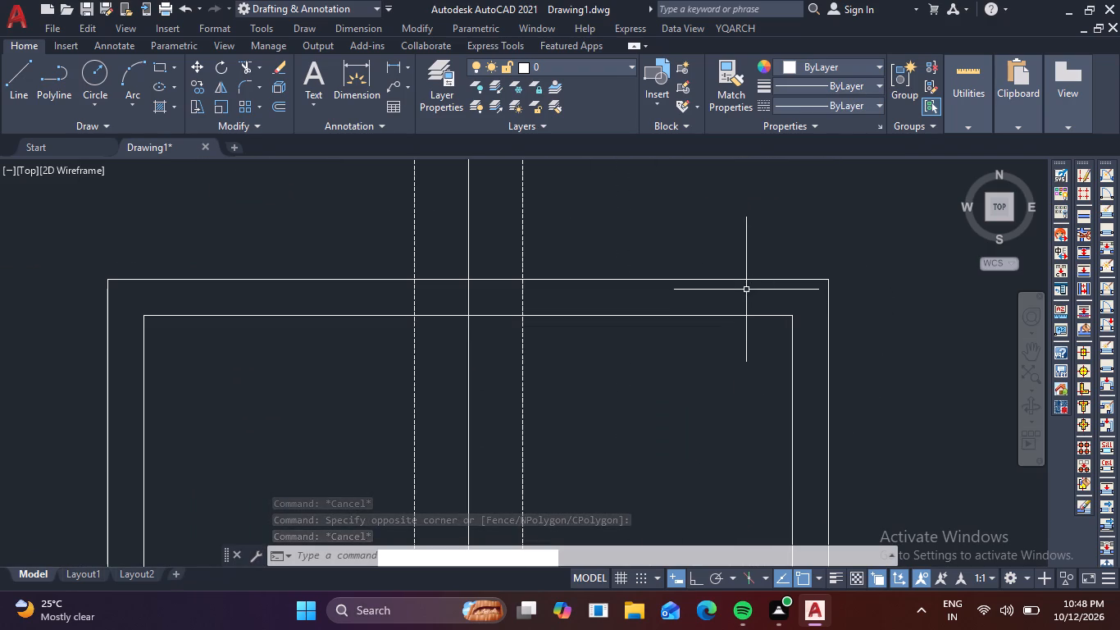
left_click(748, 287)
left_click(711, 259)
left_click(866, 103)
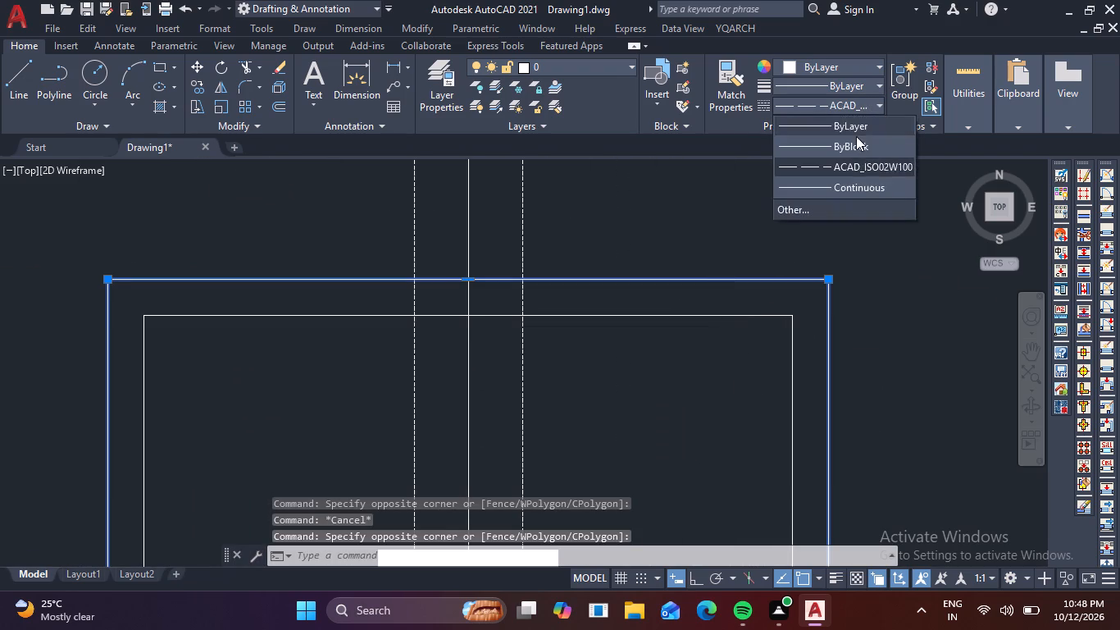
left_click(845, 160)
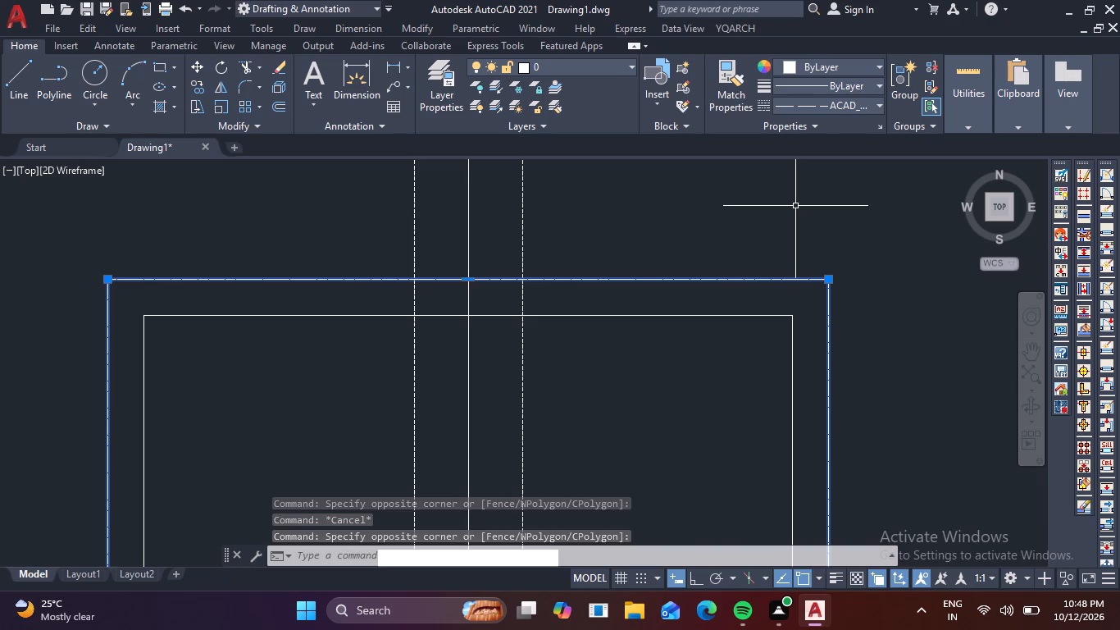
key("Escape")
Reapply the ACAD_ISO02W100 linetype to the sixth-row outer footing square on the grid's right line.
scroll(783, 224, "down", 5)
scroll(788, 435, "up", 5)
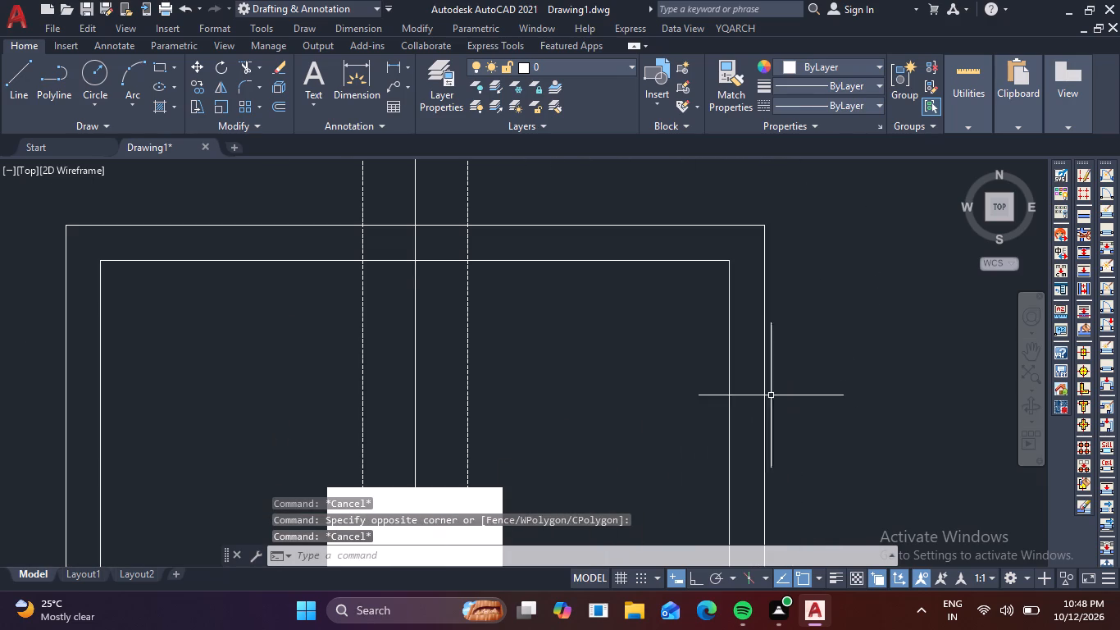
left_click_drag(754, 241, 745, 231)
left_click(705, 201)
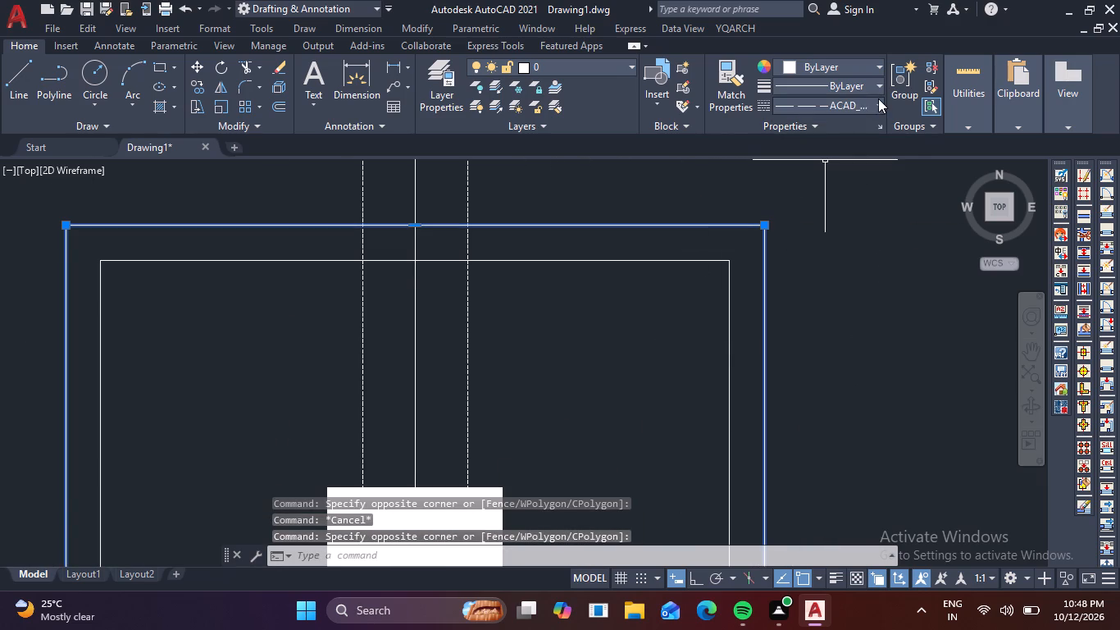
left_click(879, 98)
left_click(845, 162)
key("Escape")
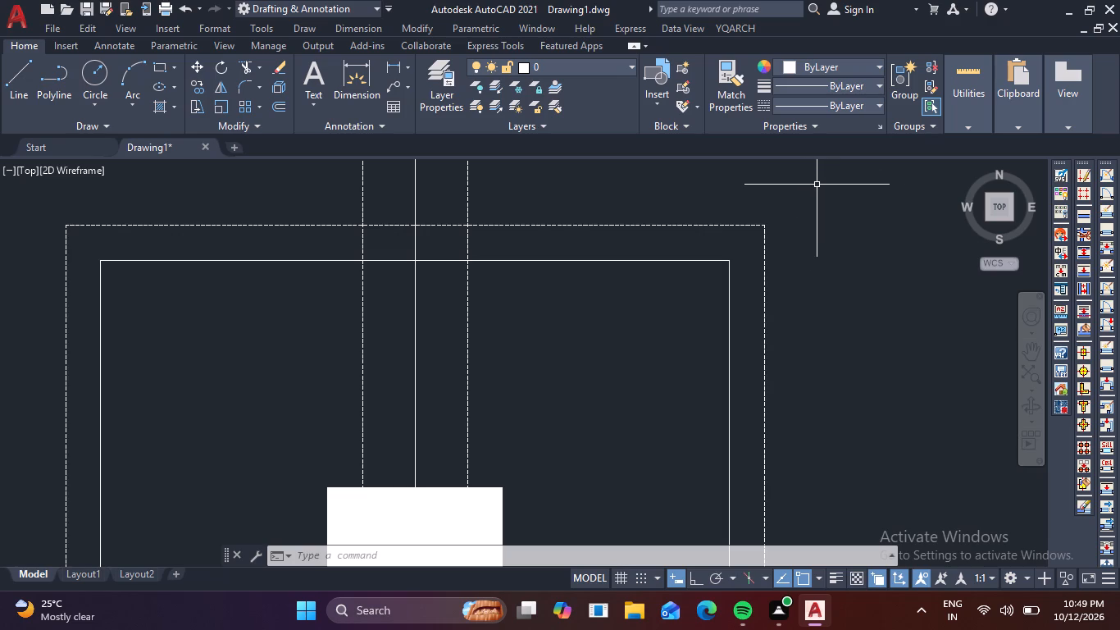
Reapply the ACAD_ISO02W100 linetype to the bottom-row outer footing square on the grid's right line.
scroll(794, 230, "down", 4)
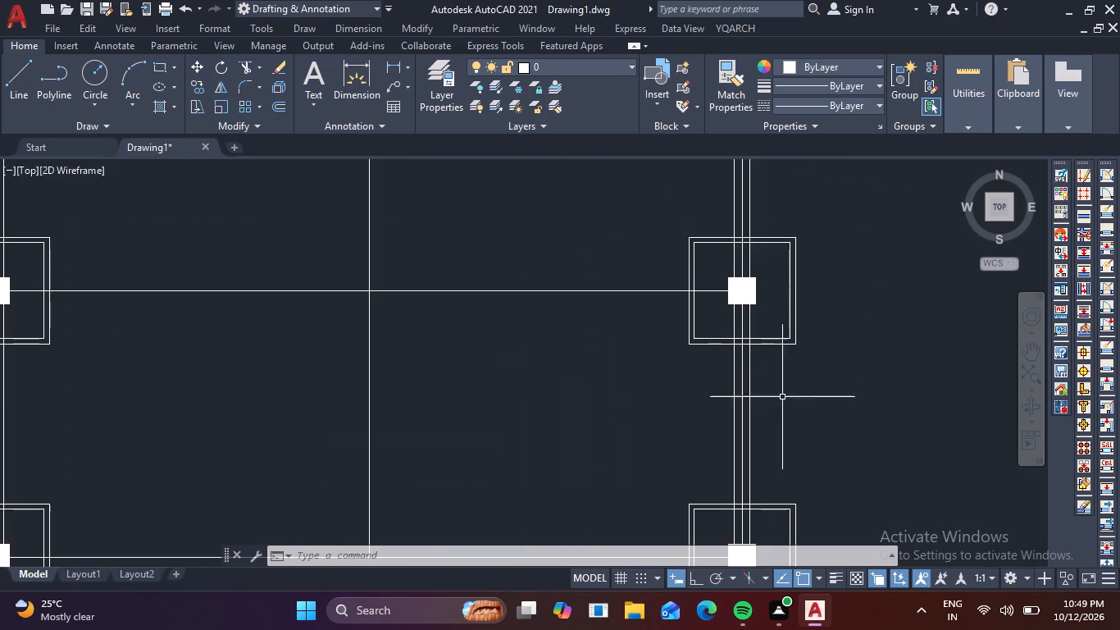
middle_click_drag(768, 460, 775, 211)
scroll(790, 272, "up", 5)
middle_click_drag(760, 231, 753, 377)
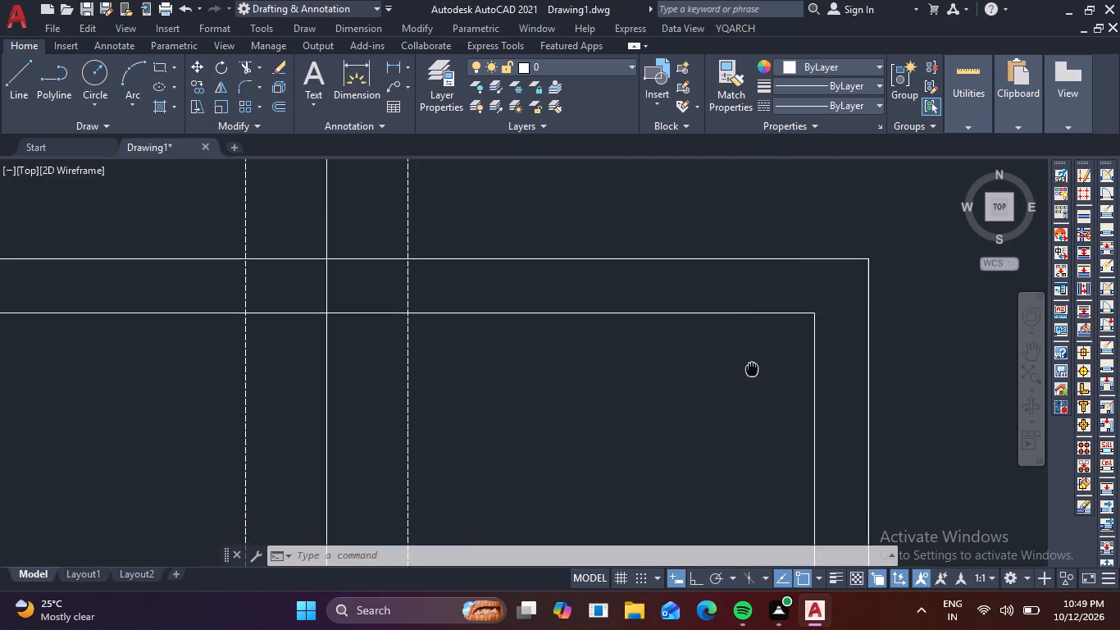
middle_click_drag(753, 377, 756, 404)
left_click_drag(768, 331, 684, 266)
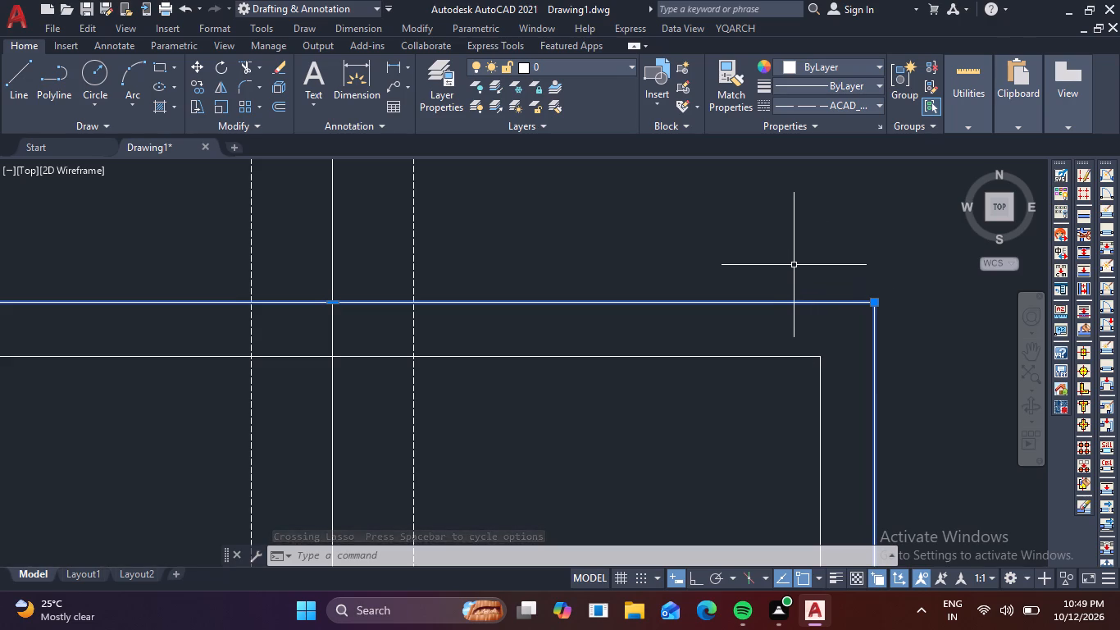
left_click(881, 107)
left_click(863, 163)
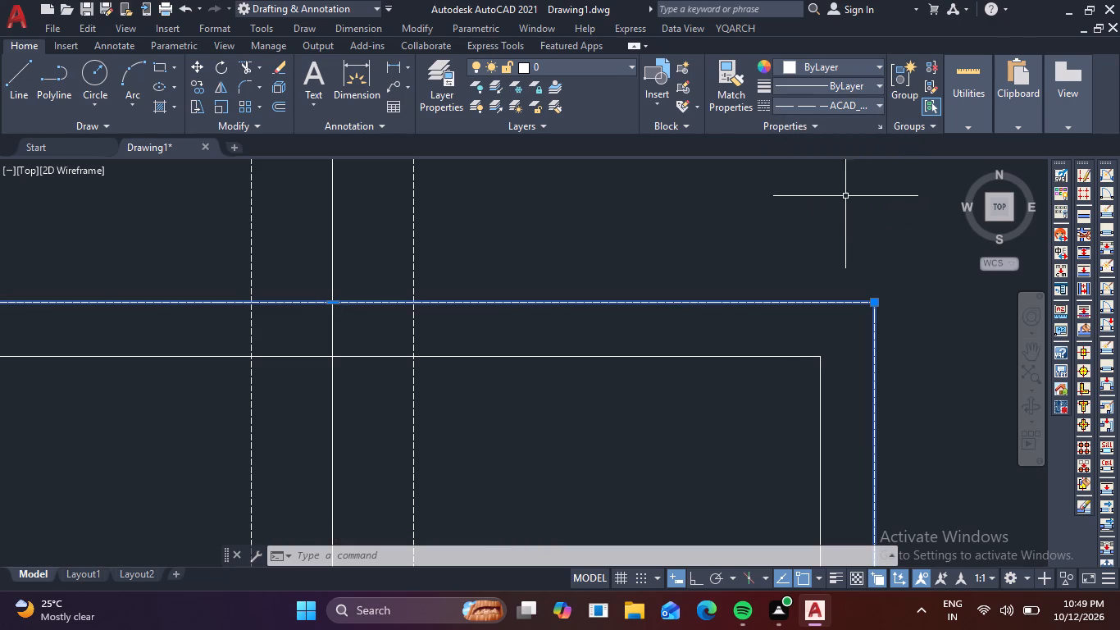
key("Escape")
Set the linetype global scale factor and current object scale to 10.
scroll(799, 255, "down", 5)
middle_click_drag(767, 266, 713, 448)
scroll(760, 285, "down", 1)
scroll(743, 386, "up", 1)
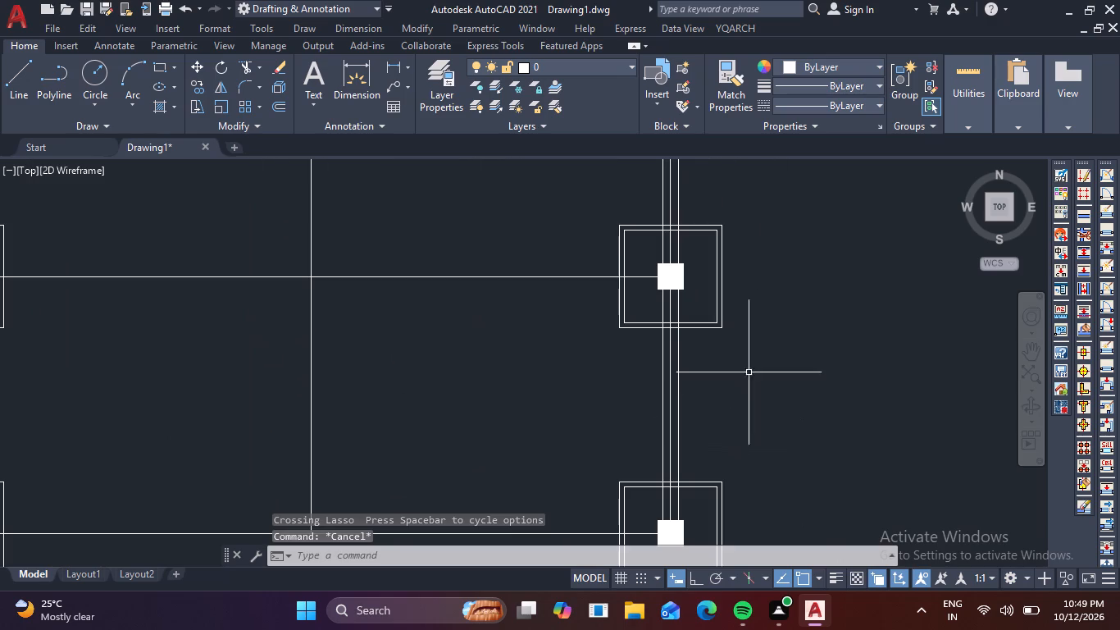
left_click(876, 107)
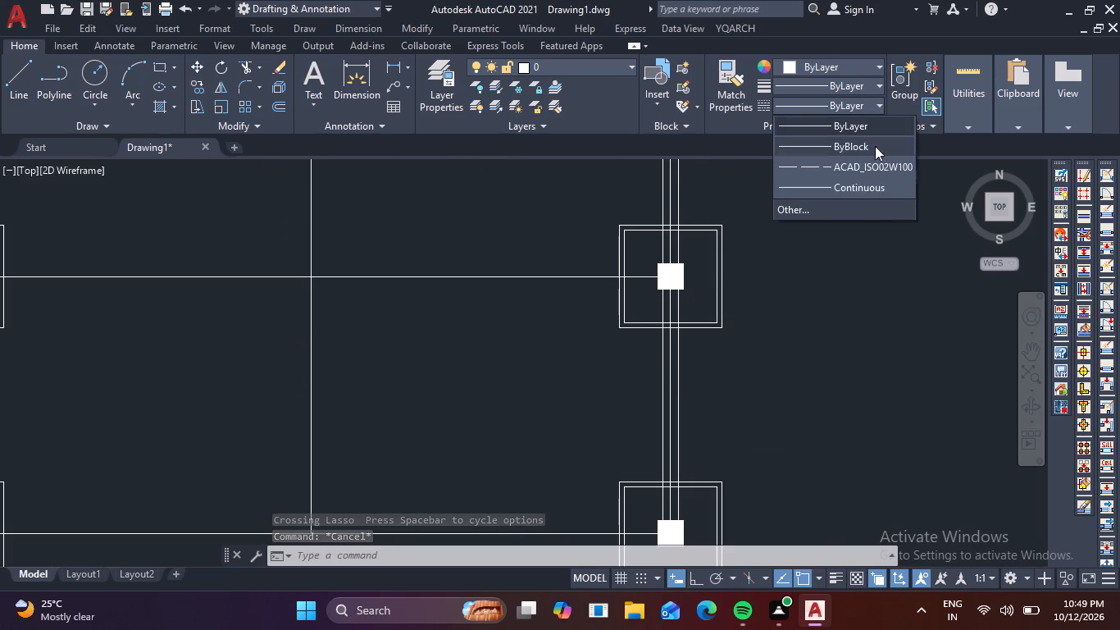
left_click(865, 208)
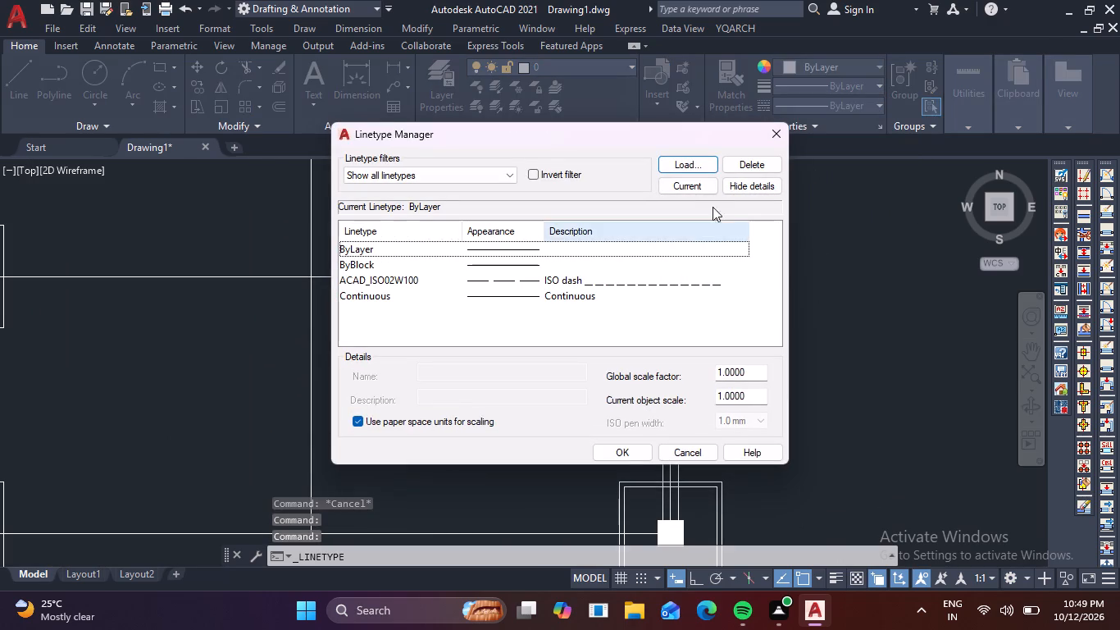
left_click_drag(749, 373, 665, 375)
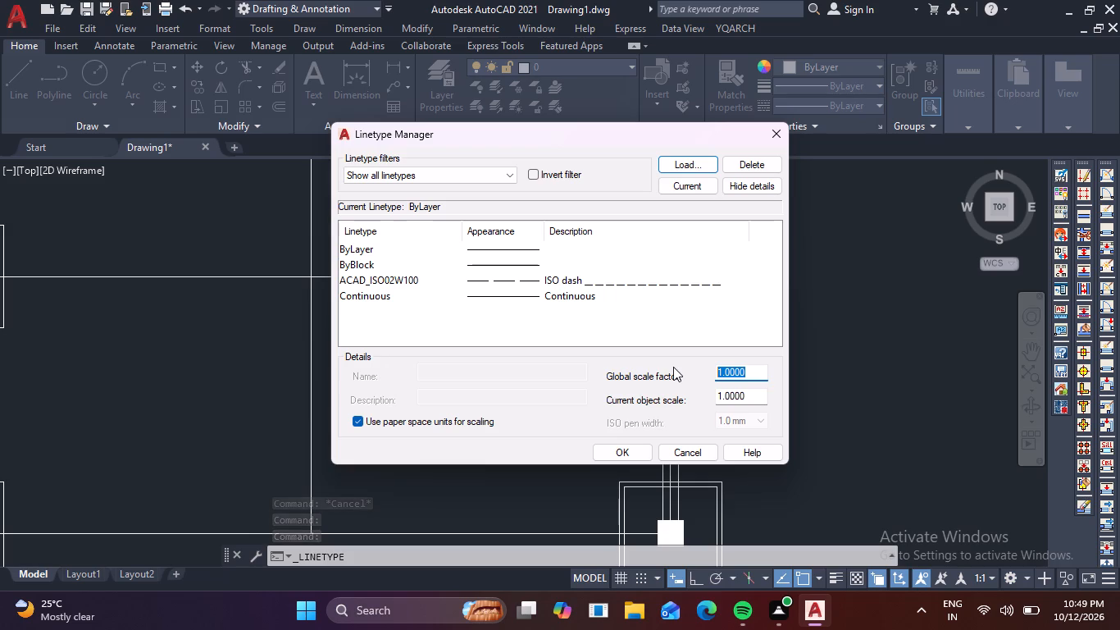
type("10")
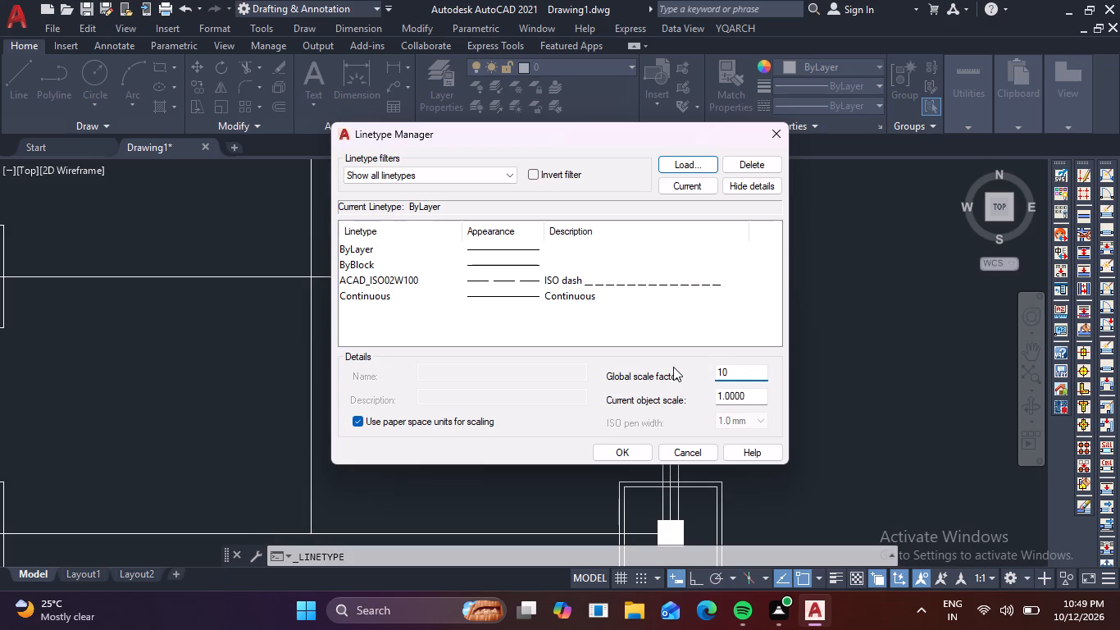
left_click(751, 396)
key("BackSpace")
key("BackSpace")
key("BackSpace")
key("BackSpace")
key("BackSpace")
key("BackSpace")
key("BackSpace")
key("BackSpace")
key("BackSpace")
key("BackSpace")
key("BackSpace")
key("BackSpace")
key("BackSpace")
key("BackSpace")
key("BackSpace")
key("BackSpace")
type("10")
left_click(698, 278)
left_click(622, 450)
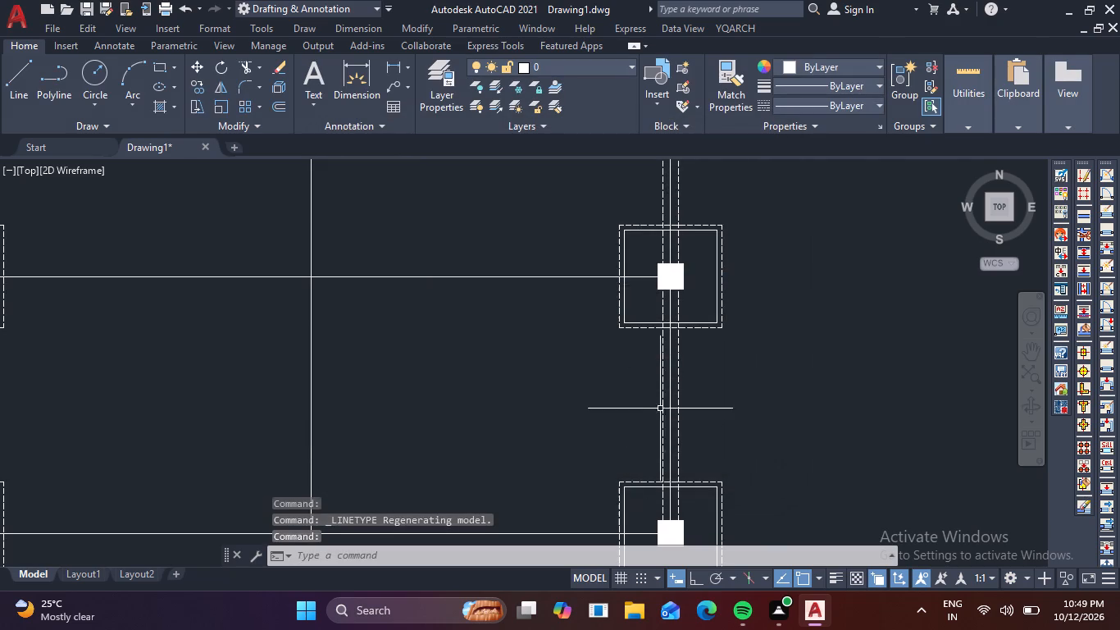
Set the linetype global scale factor and current object scale to 15.
scroll(677, 379, "down", 3)
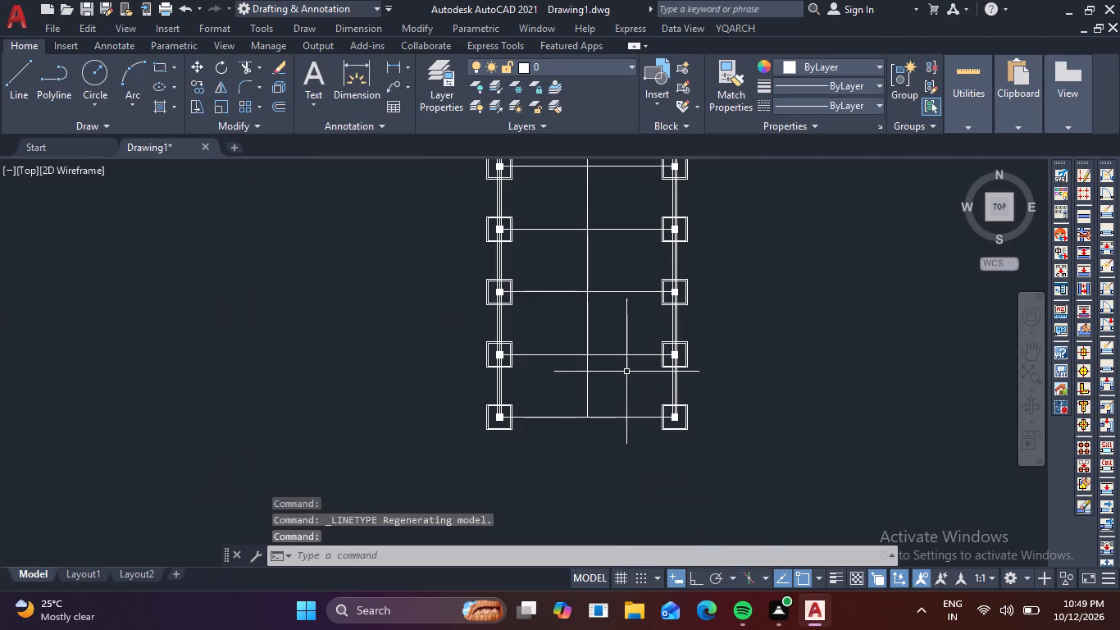
scroll(669, 356, "up", 3)
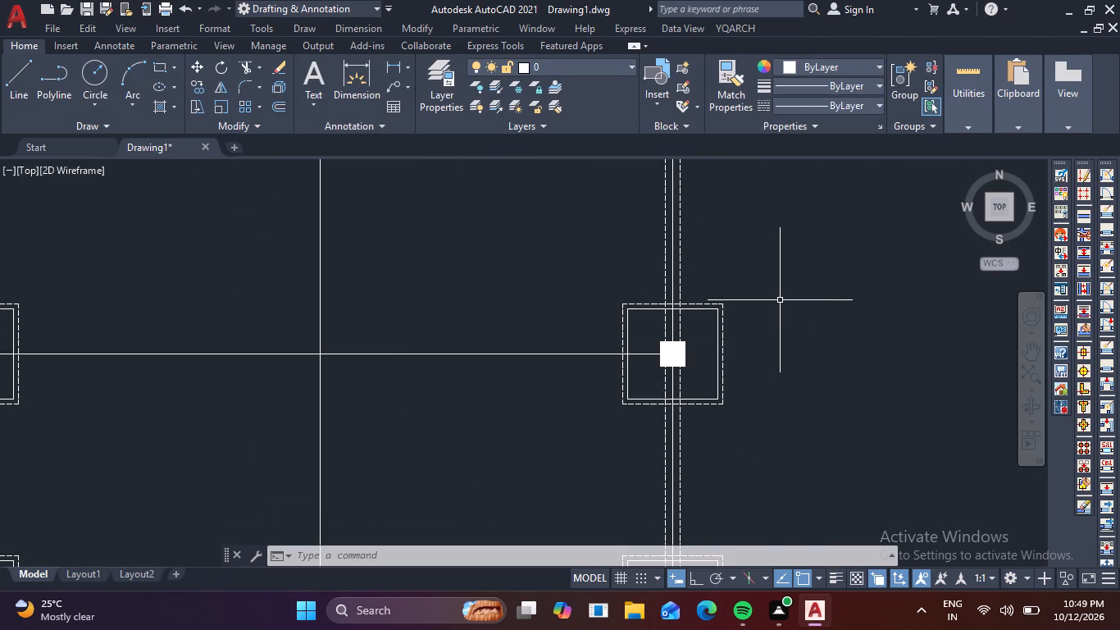
left_click(879, 103)
left_click(848, 218)
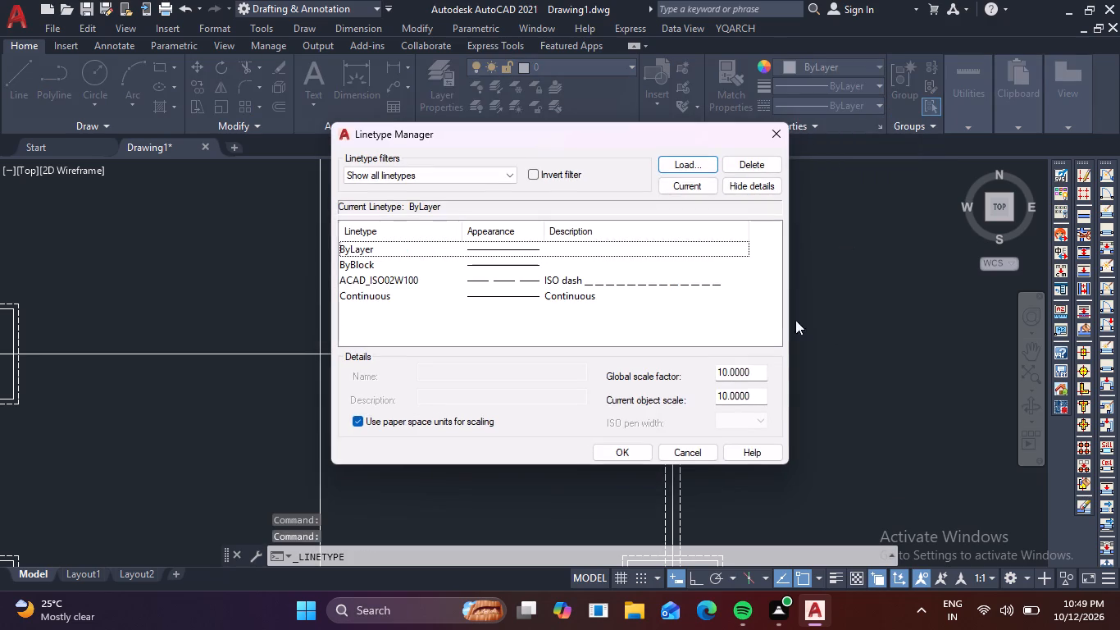
left_click(755, 375)
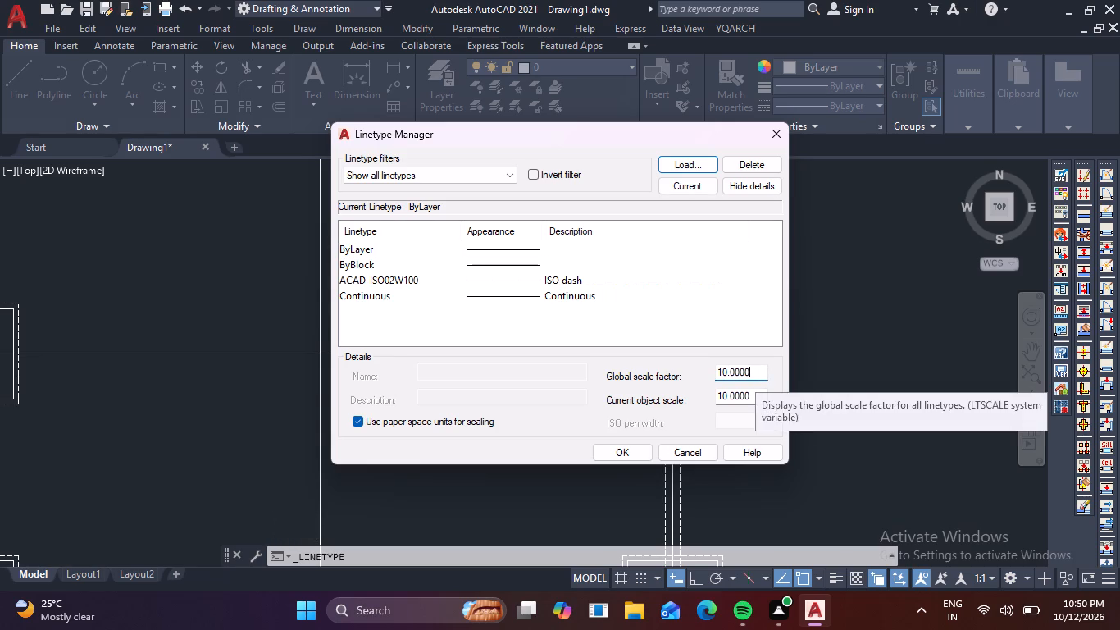
left_click_drag(755, 375, 622, 372)
type("15")
left_click_drag(756, 395, 666, 399)
type("15")
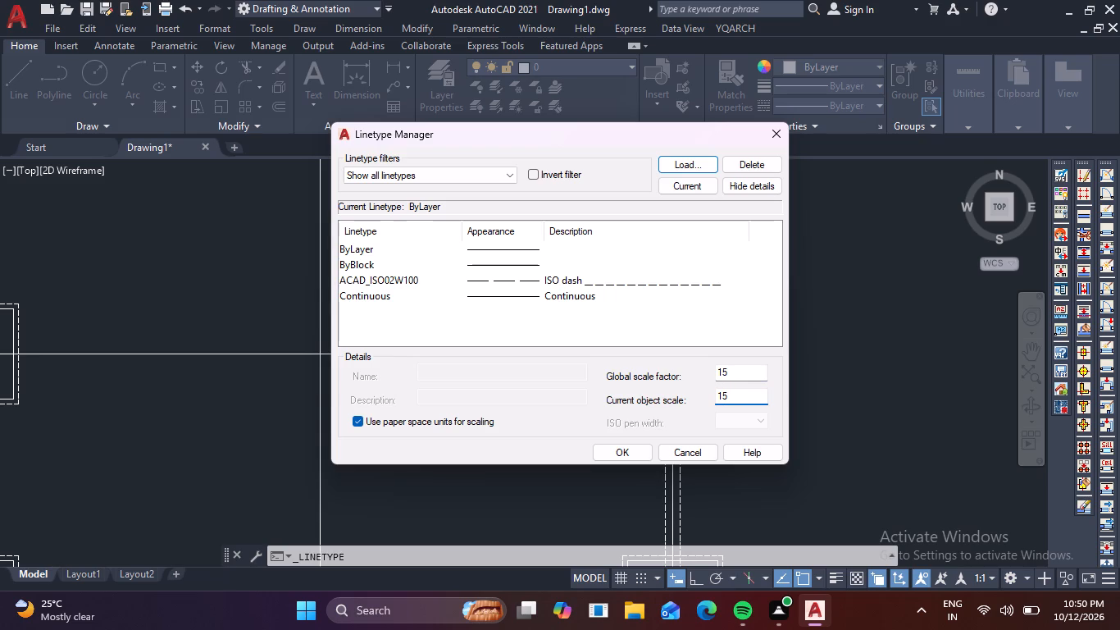
left_click(658, 290)
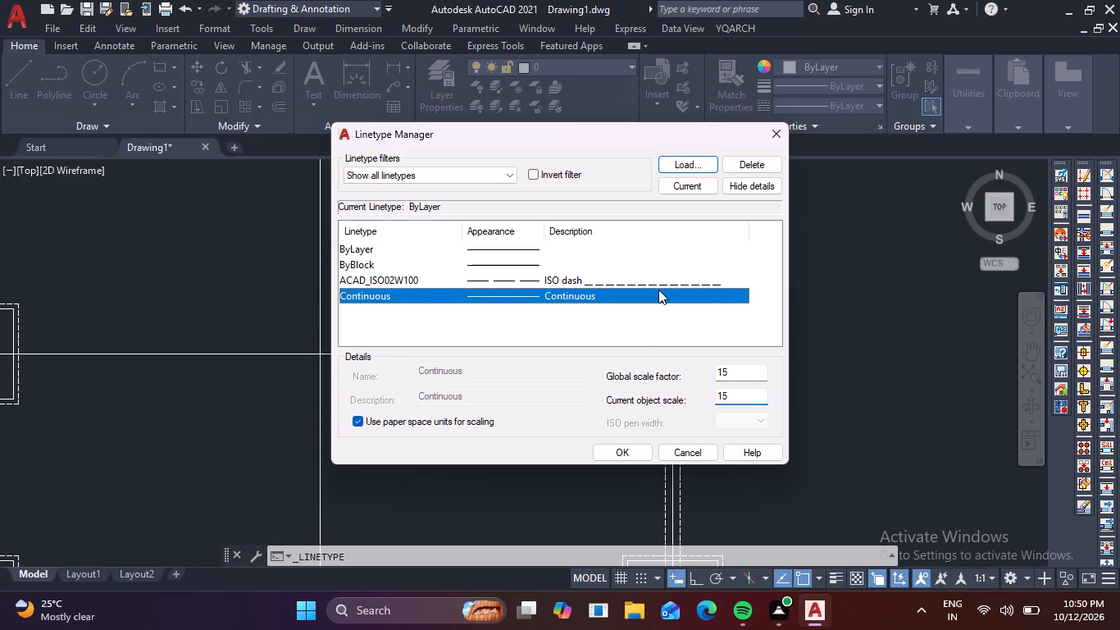
left_click(679, 281)
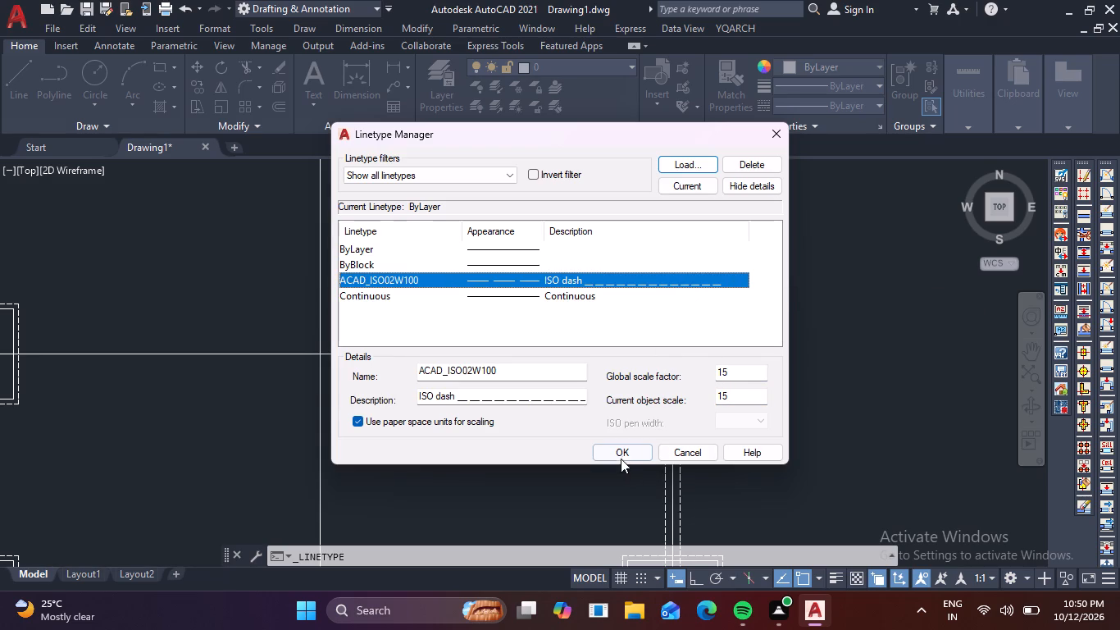
left_click(623, 457)
scroll(629, 461, "down", 2)
middle_click_drag(753, 406, 787, 508)
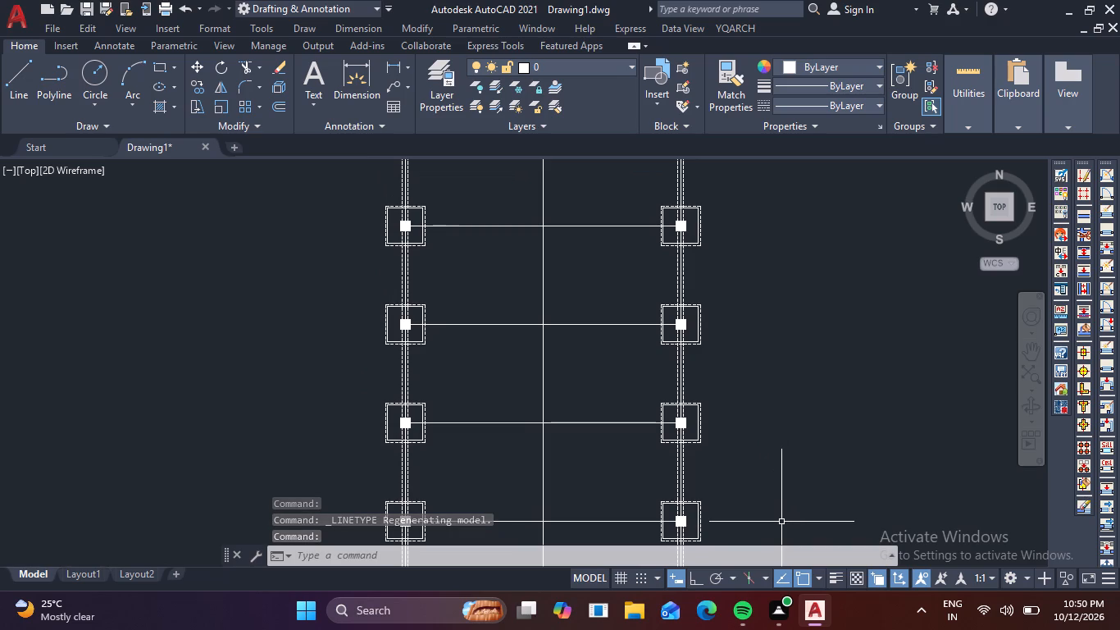
middle_click_drag(446, 390, 603, 444)
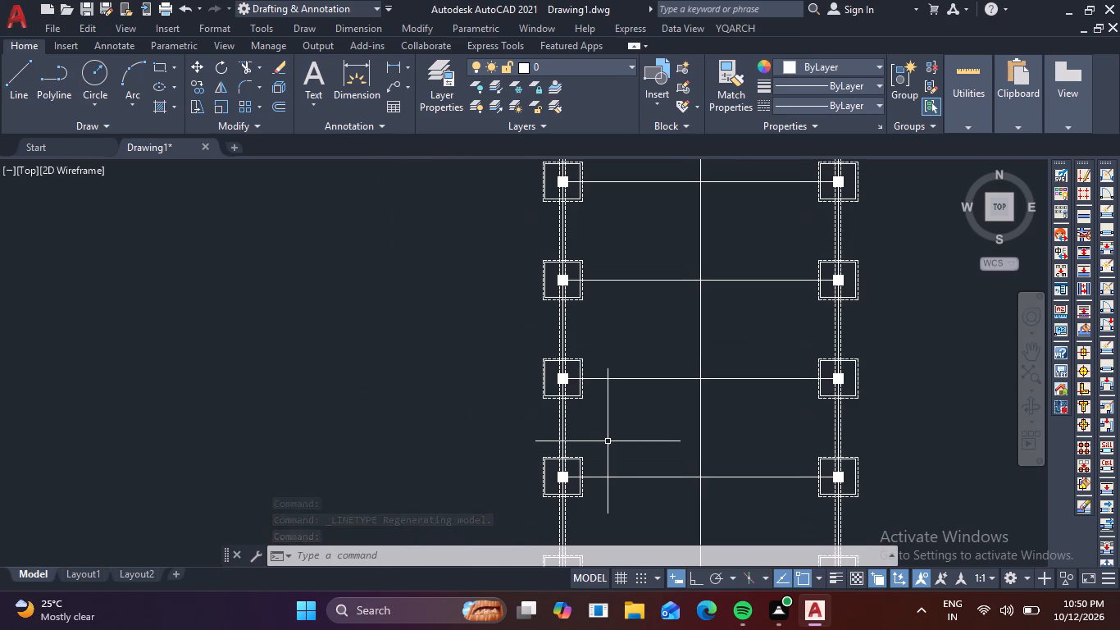
scroll(608, 441, "down", 1)
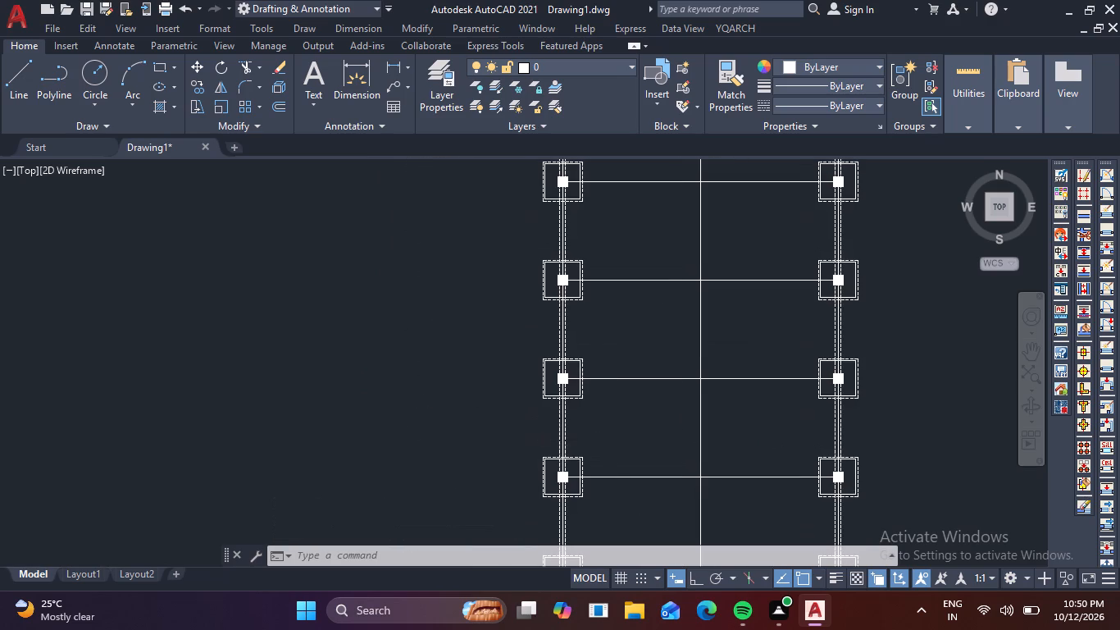
Select the horizontal and vertical grid lines and load the ACAD_ISO08W100 linetype from acad.lin.
scroll(608, 441, "down", 1)
middle_click_drag(618, 446, 596, 397)
left_click(645, 501)
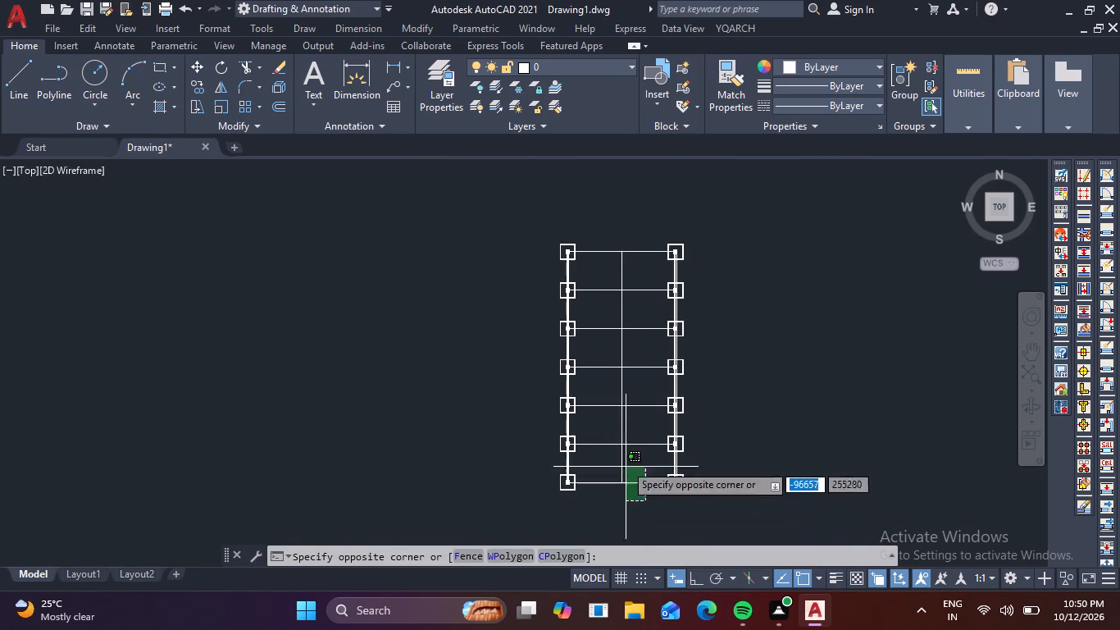
left_click(608, 240)
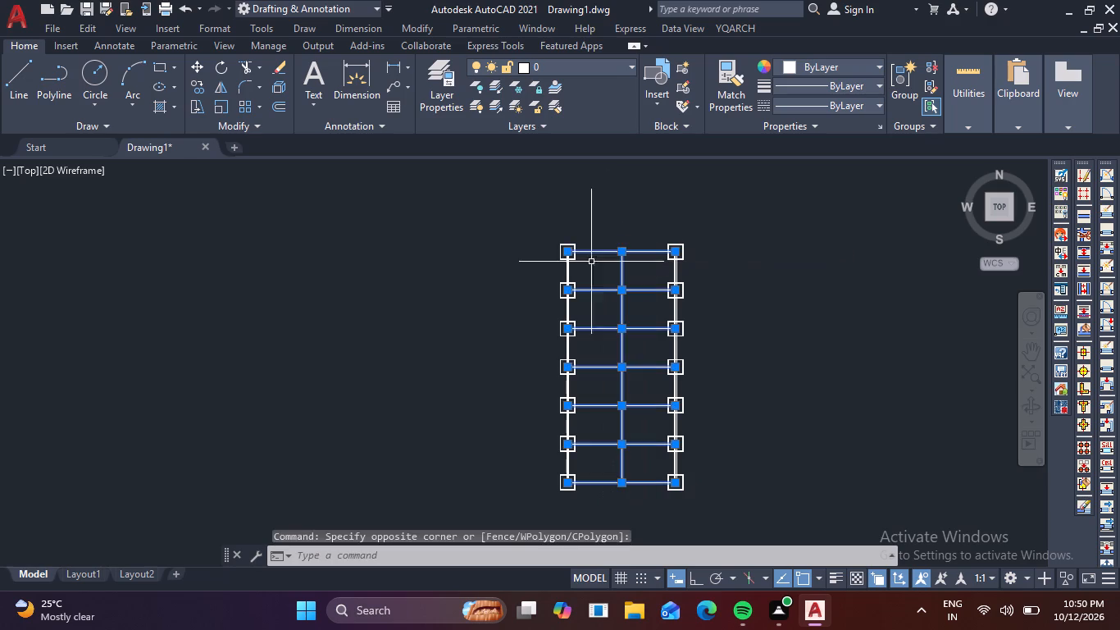
scroll(576, 282, "up", 4)
middle_click_drag(572, 272, 627, 533)
scroll(531, 437, "up", 3)
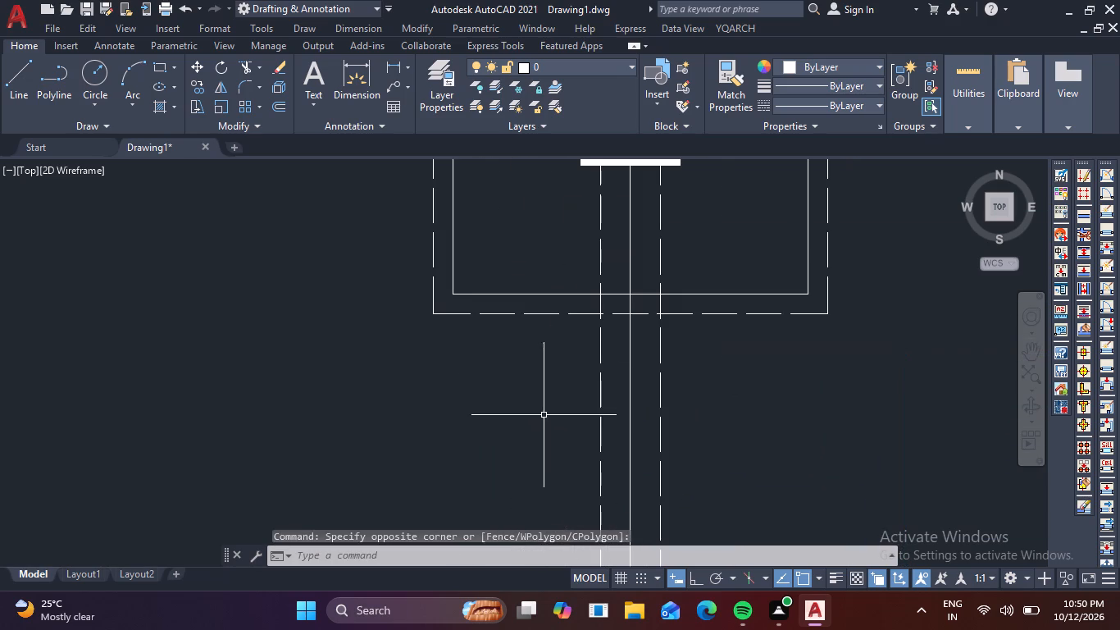
left_click(632, 371)
scroll(639, 381, "down", 4)
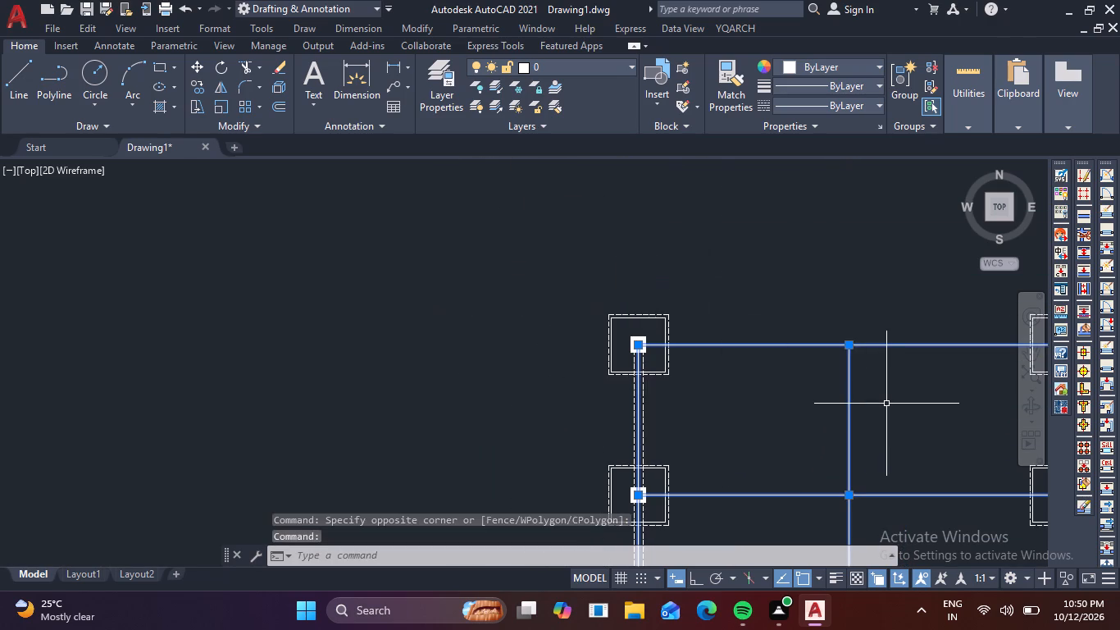
middle_click_drag(871, 400, 551, 358)
scroll(788, 340, "up", 3)
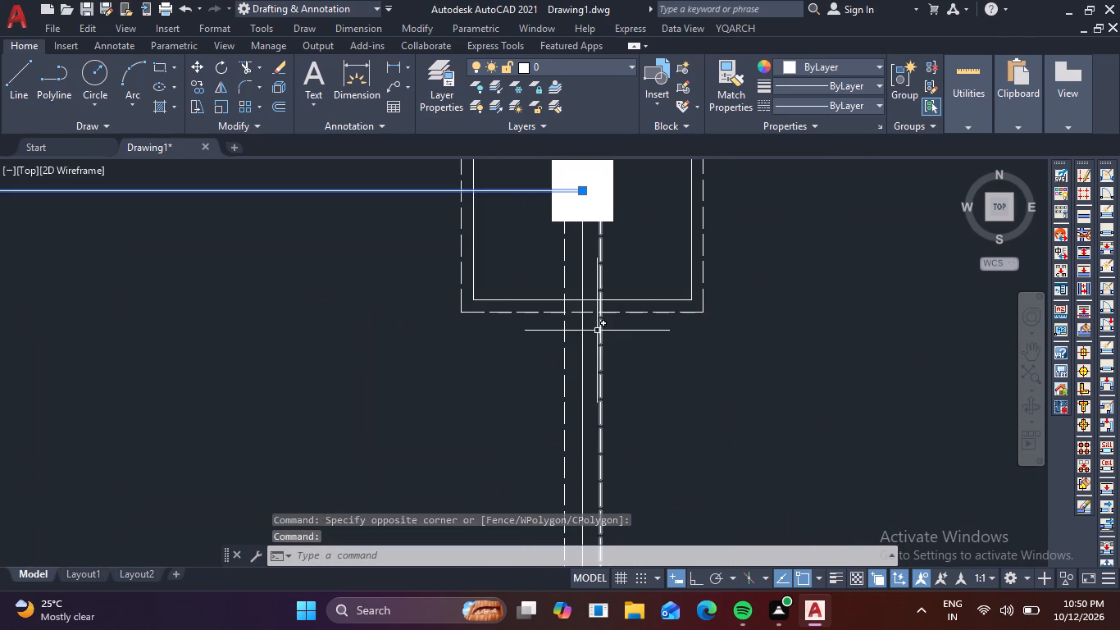
left_click(582, 346)
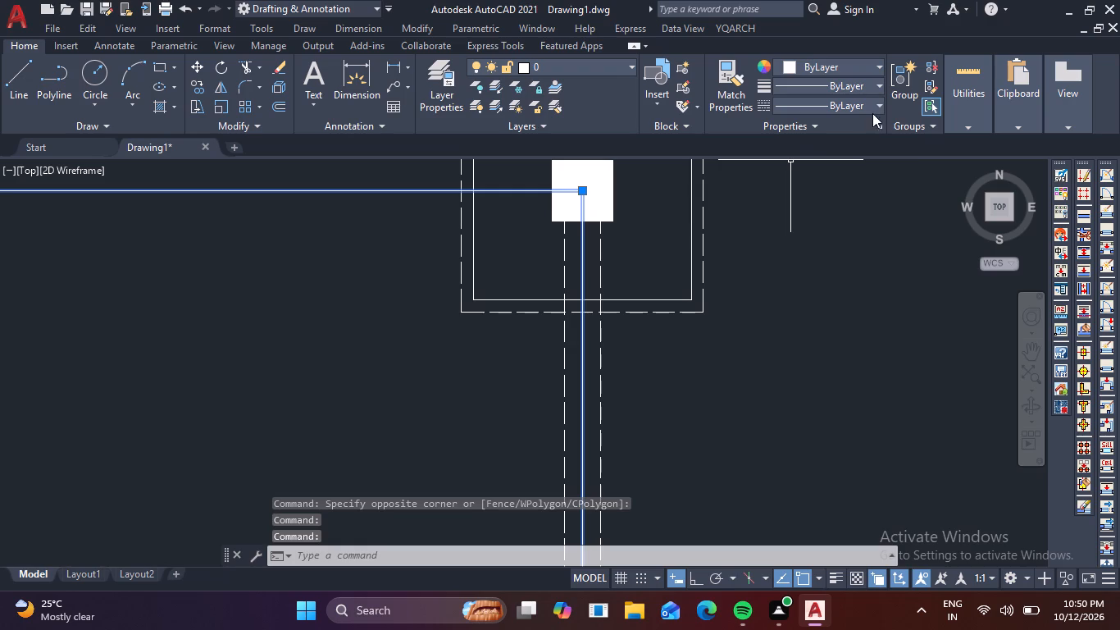
left_click(872, 107)
left_click(851, 208)
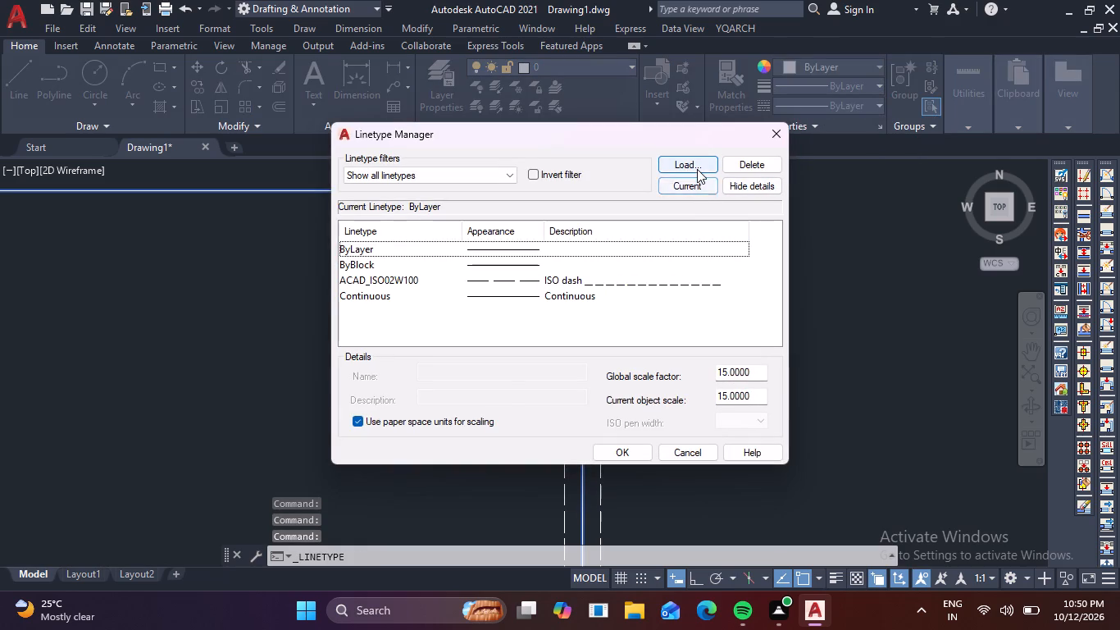
left_click(697, 169)
scroll(580, 310, "down", 2)
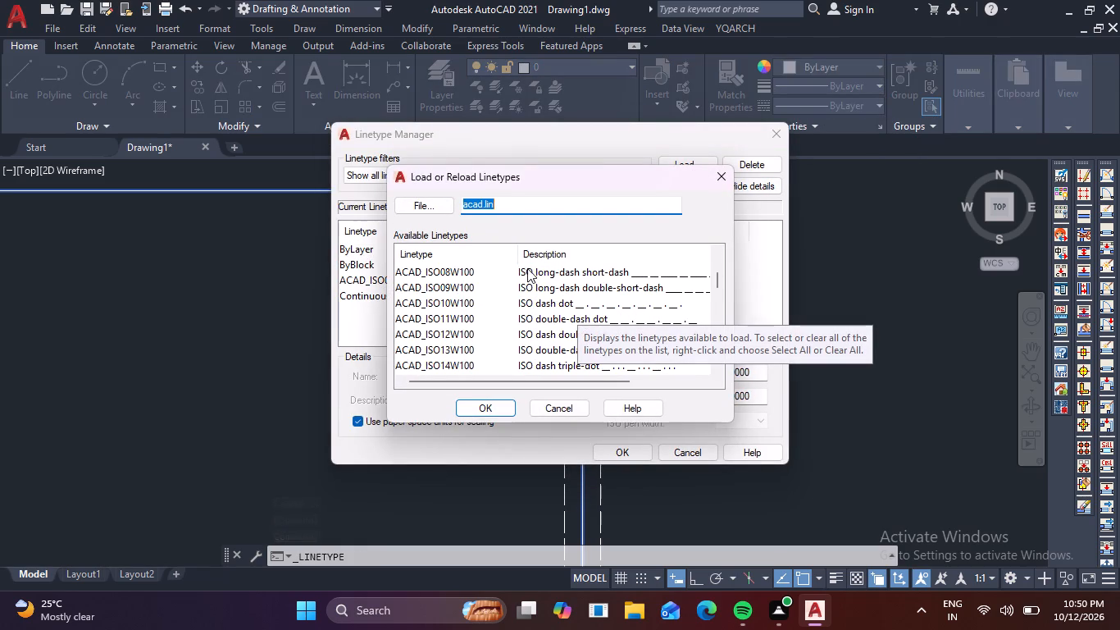
left_click(470, 268)
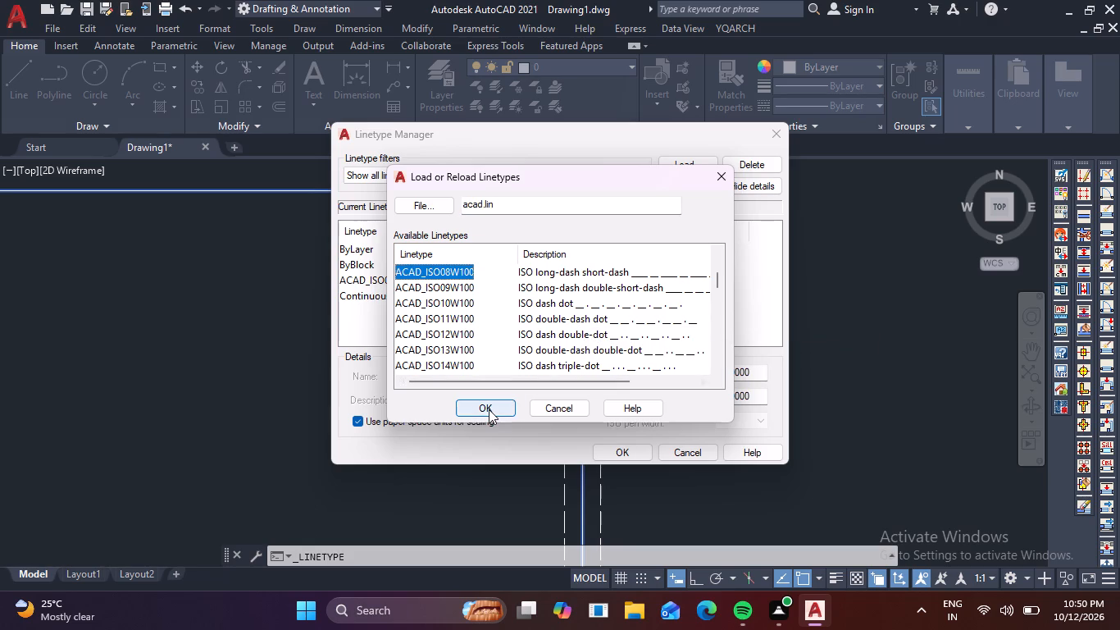
left_click(489, 409)
left_click(624, 446)
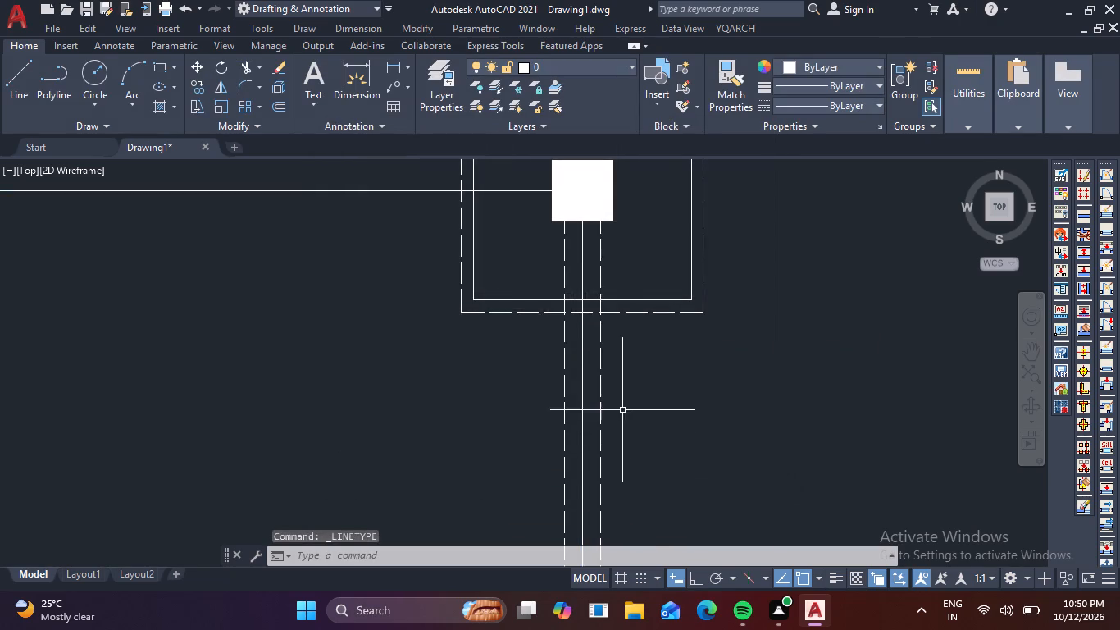
Reselect the horizontal grid lines and the centre, left and right vertical grid lines, and apply the ACAD_ISO08W100 linetype.
scroll(631, 395, "down", 2)
left_click(452, 340)
left_click(365, 319)
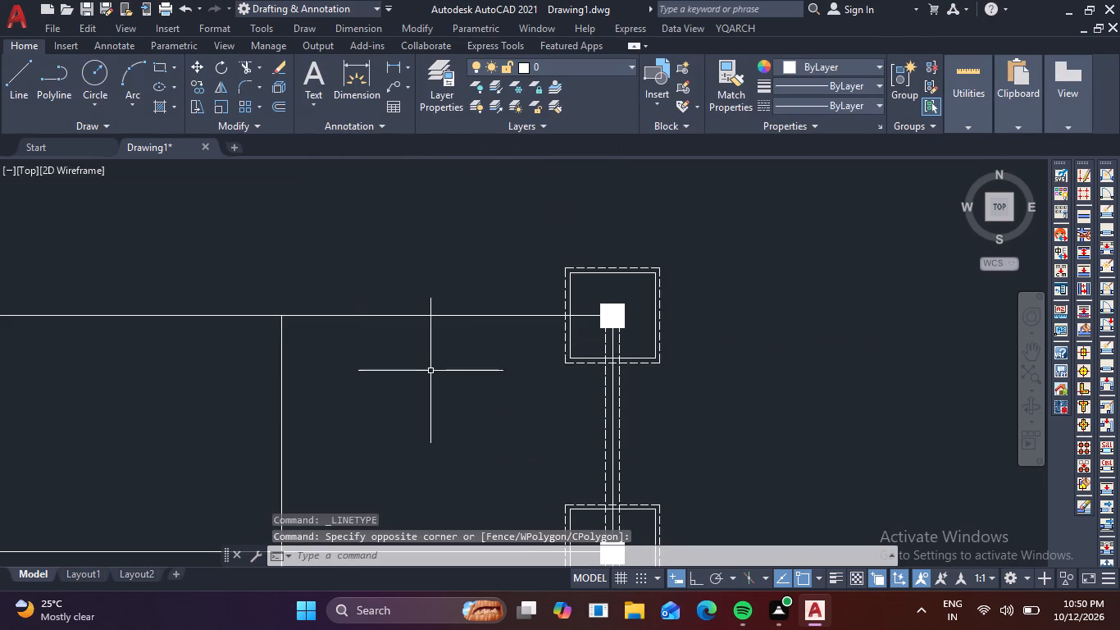
scroll(435, 364, "down", 3)
middle_click_drag(453, 413, 458, 290)
middle_click_drag(445, 451, 426, 335)
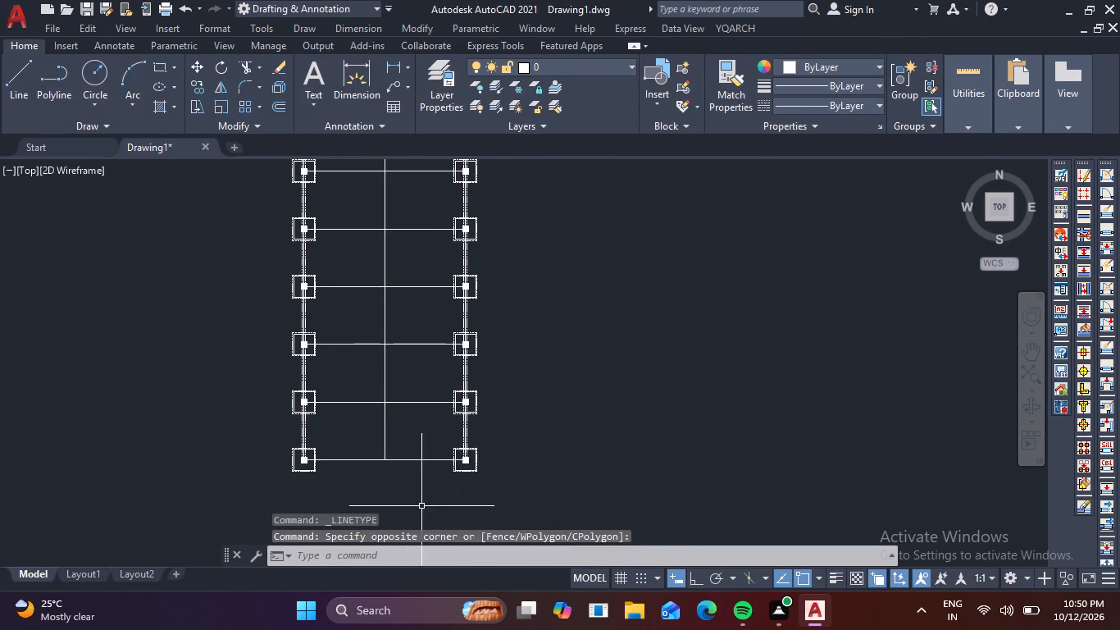
left_click_drag(414, 515, 406, 490)
middle_click_drag(355, 321, 424, 543)
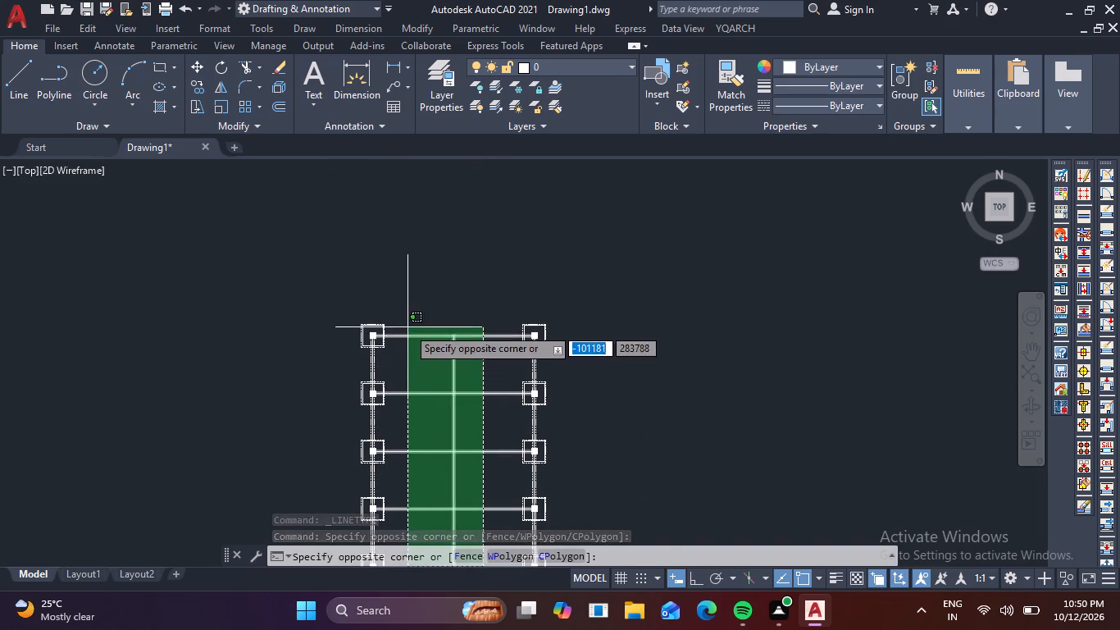
left_click(417, 313)
scroll(350, 400, "up", 4)
left_click(455, 283)
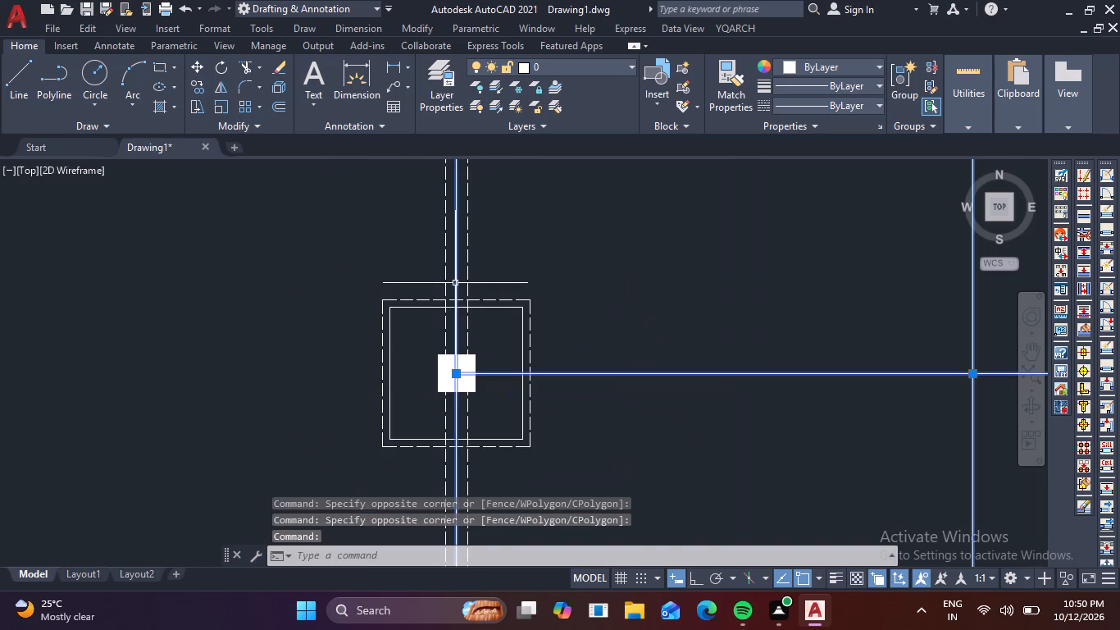
scroll(455, 283, "down", 3)
scroll(707, 274, "up", 4)
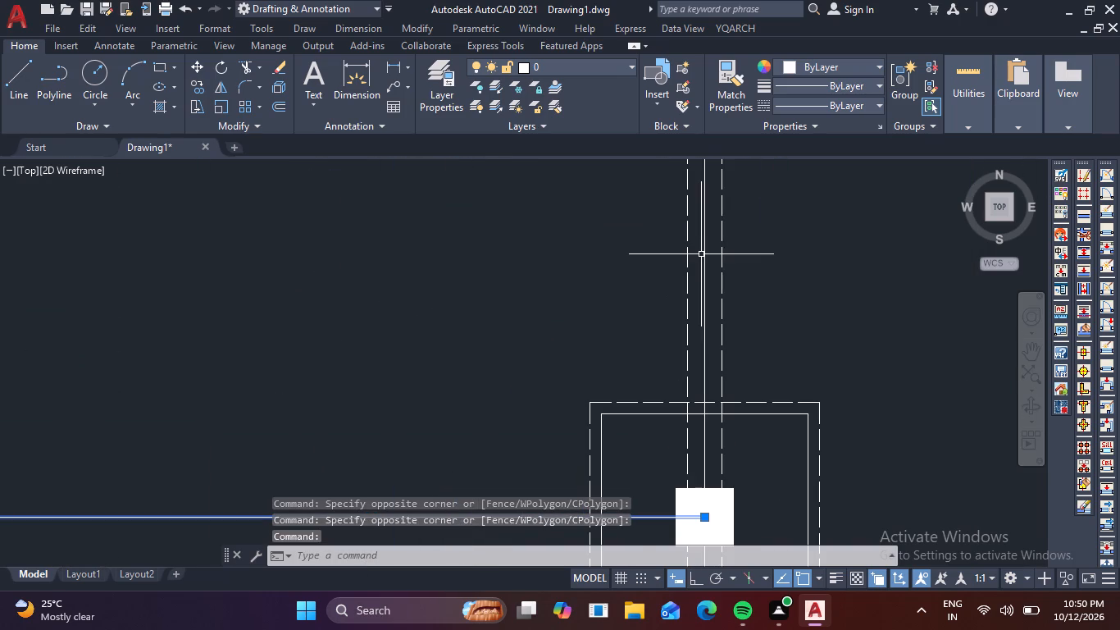
left_click(704, 258)
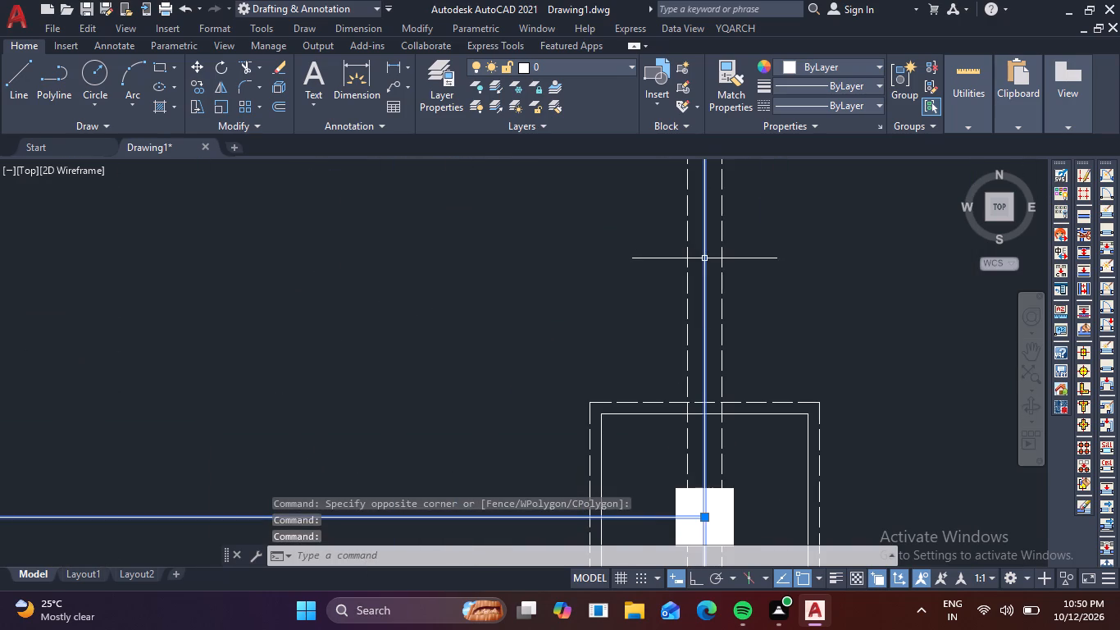
left_click(868, 103)
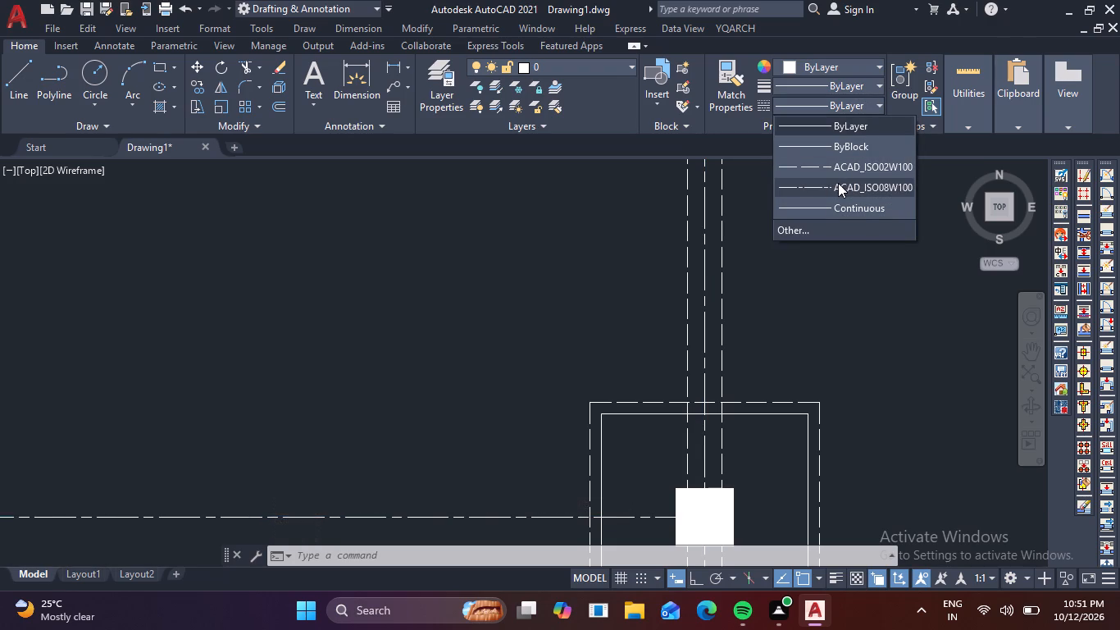
left_click(838, 183)
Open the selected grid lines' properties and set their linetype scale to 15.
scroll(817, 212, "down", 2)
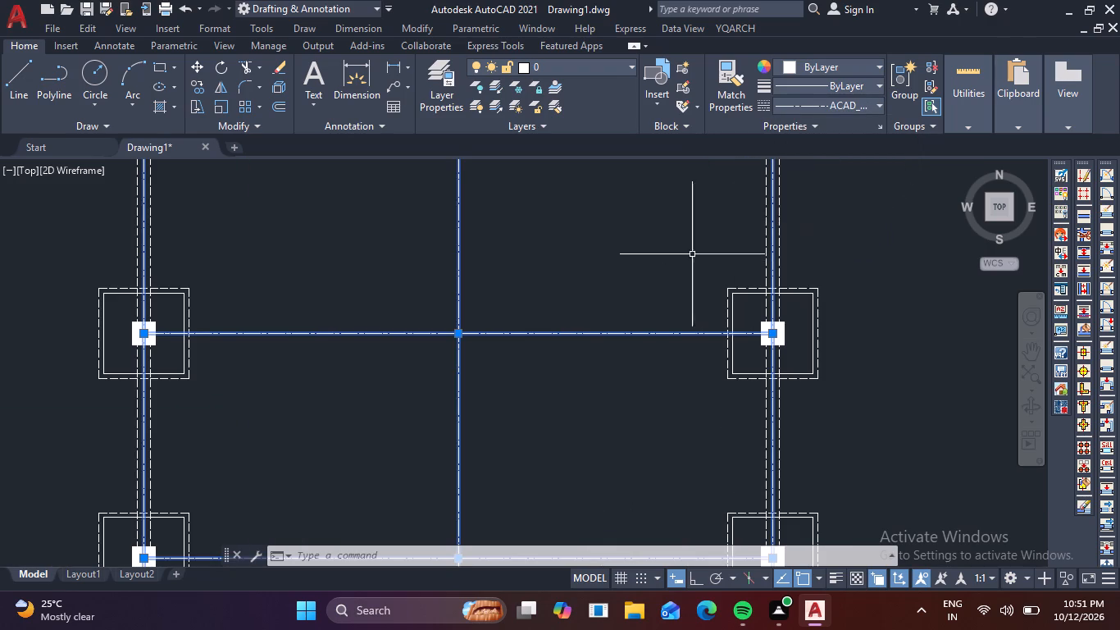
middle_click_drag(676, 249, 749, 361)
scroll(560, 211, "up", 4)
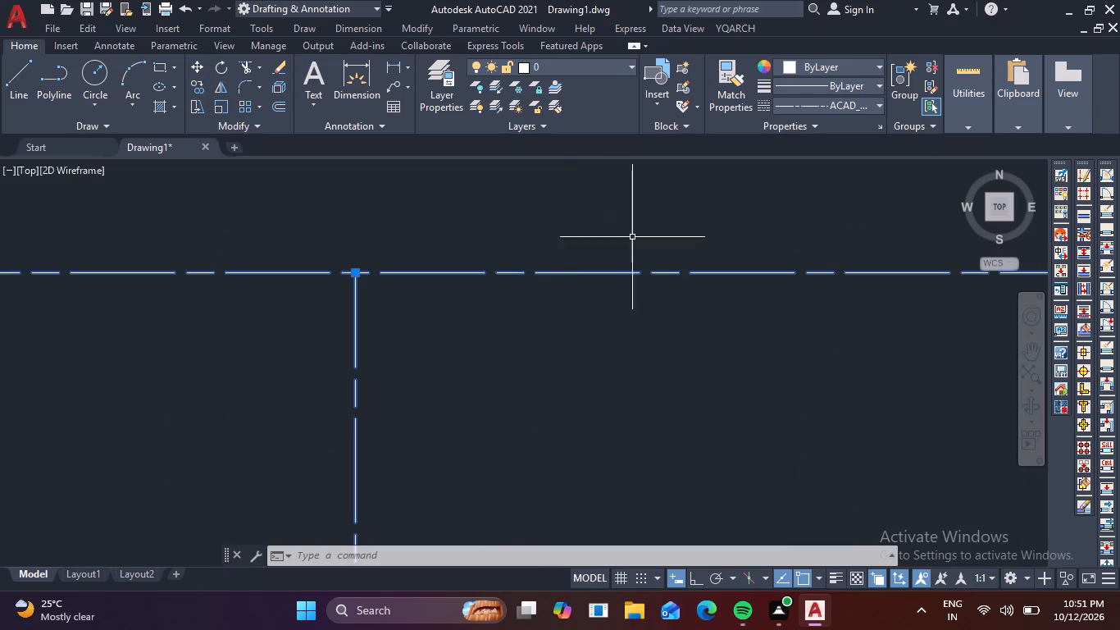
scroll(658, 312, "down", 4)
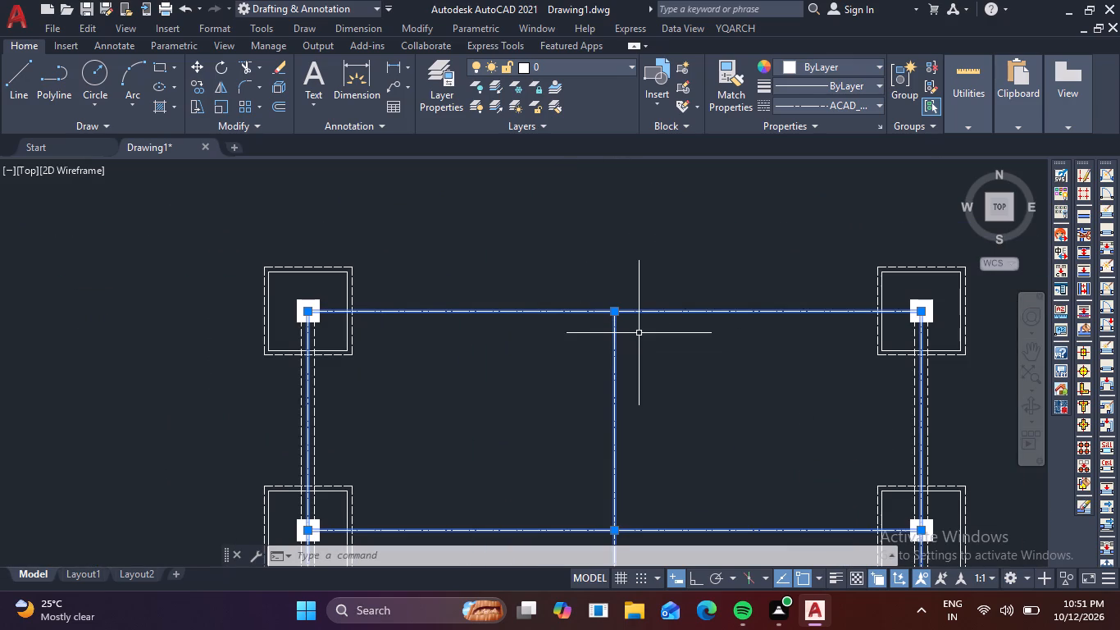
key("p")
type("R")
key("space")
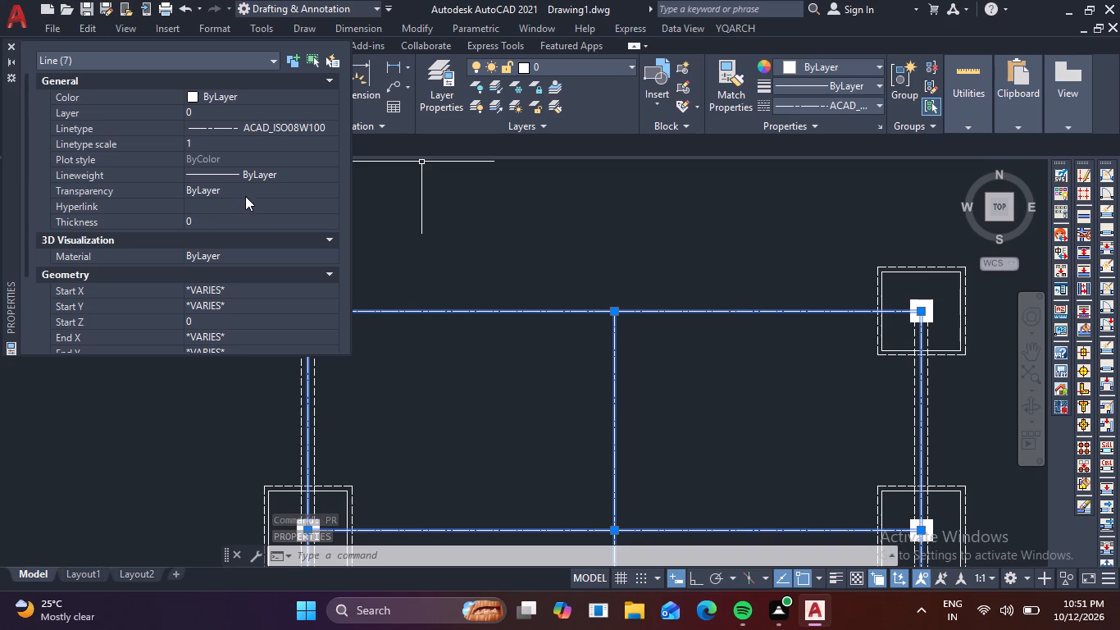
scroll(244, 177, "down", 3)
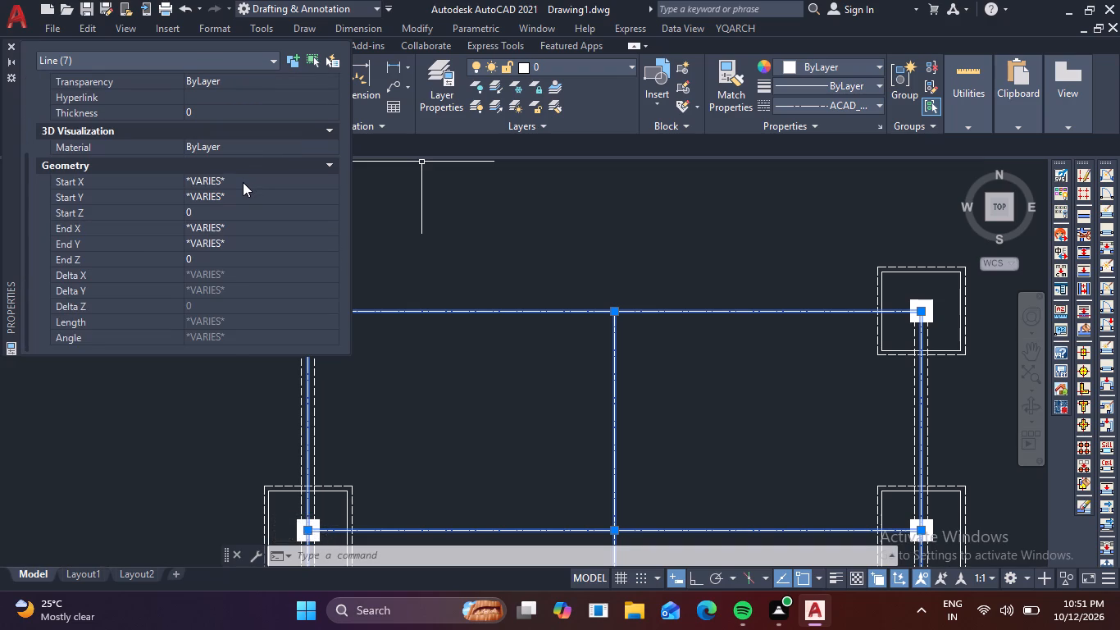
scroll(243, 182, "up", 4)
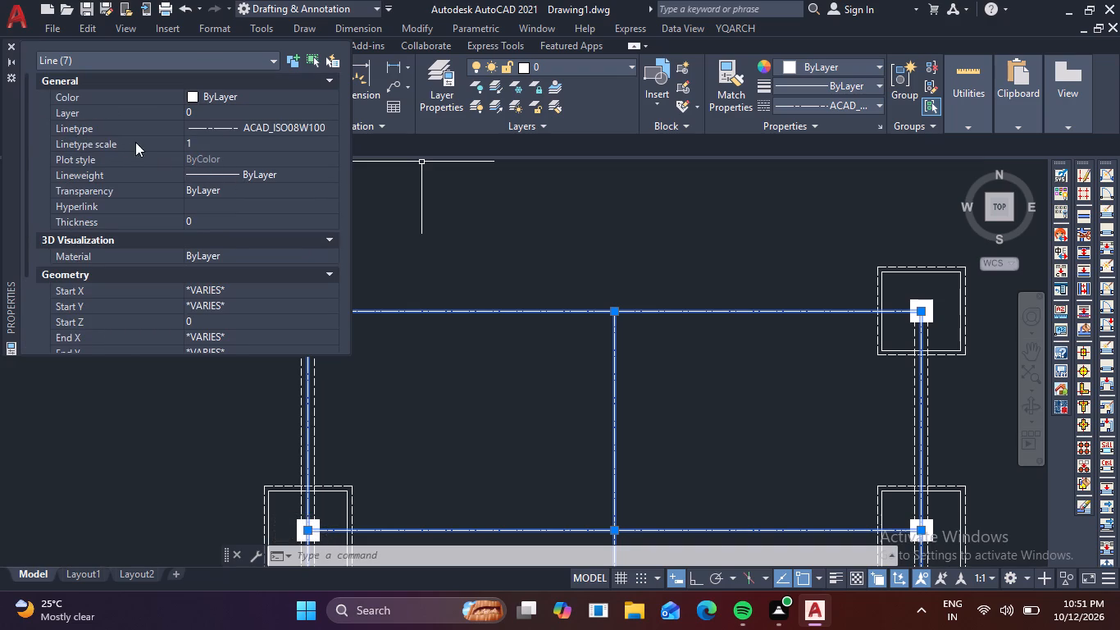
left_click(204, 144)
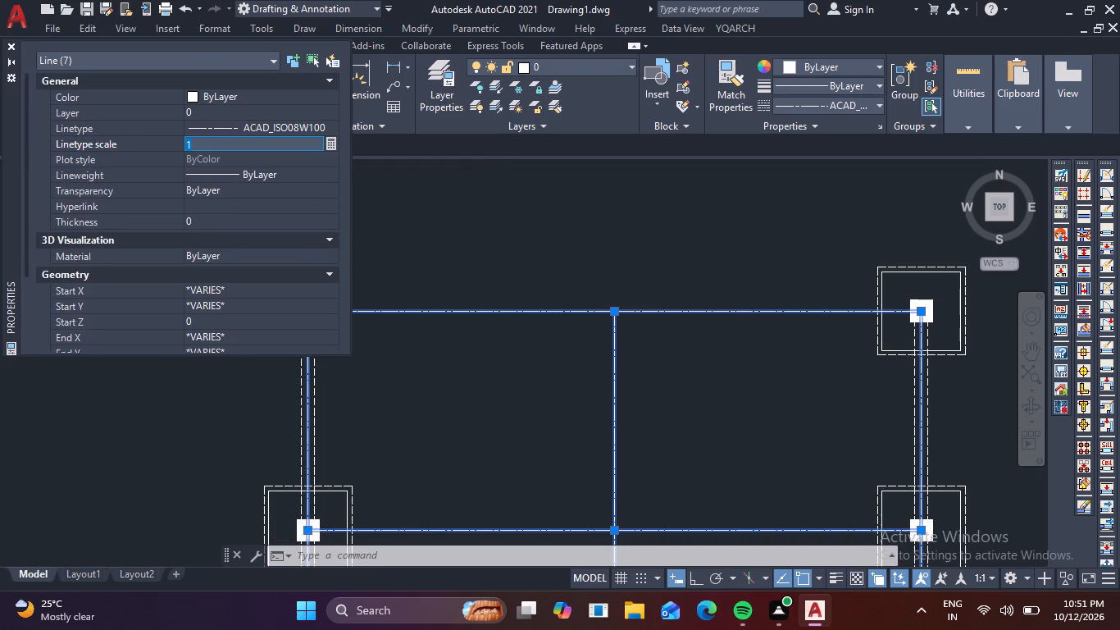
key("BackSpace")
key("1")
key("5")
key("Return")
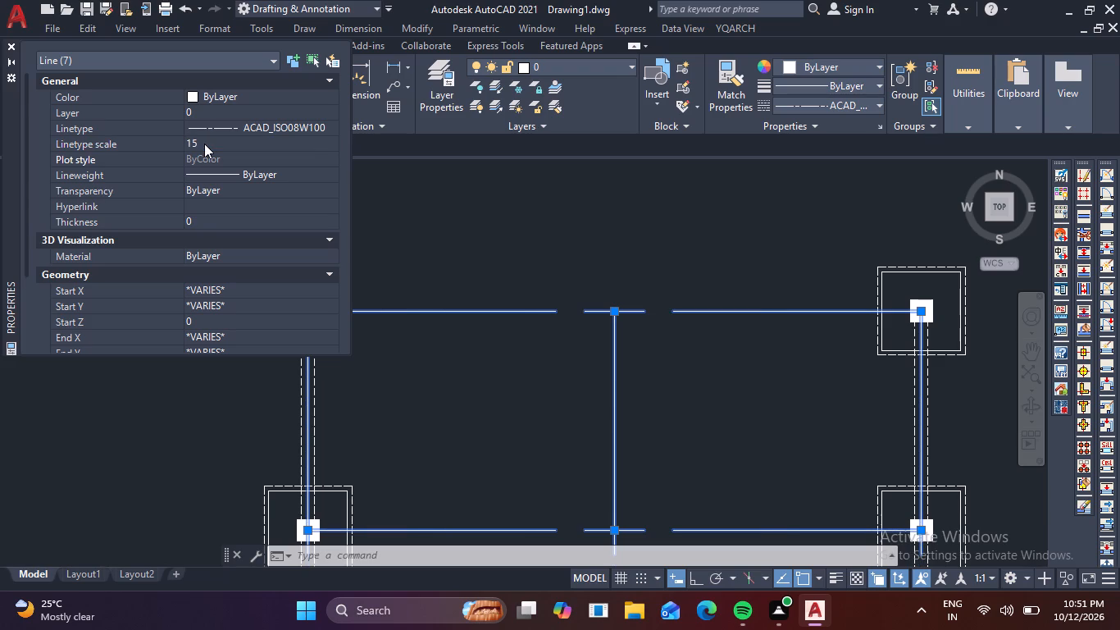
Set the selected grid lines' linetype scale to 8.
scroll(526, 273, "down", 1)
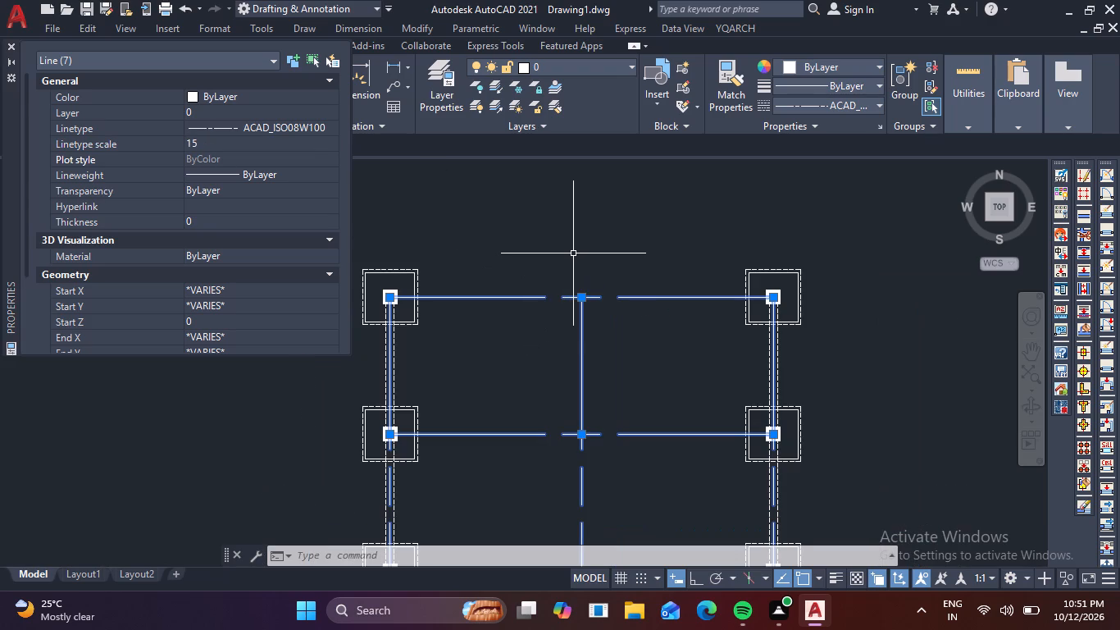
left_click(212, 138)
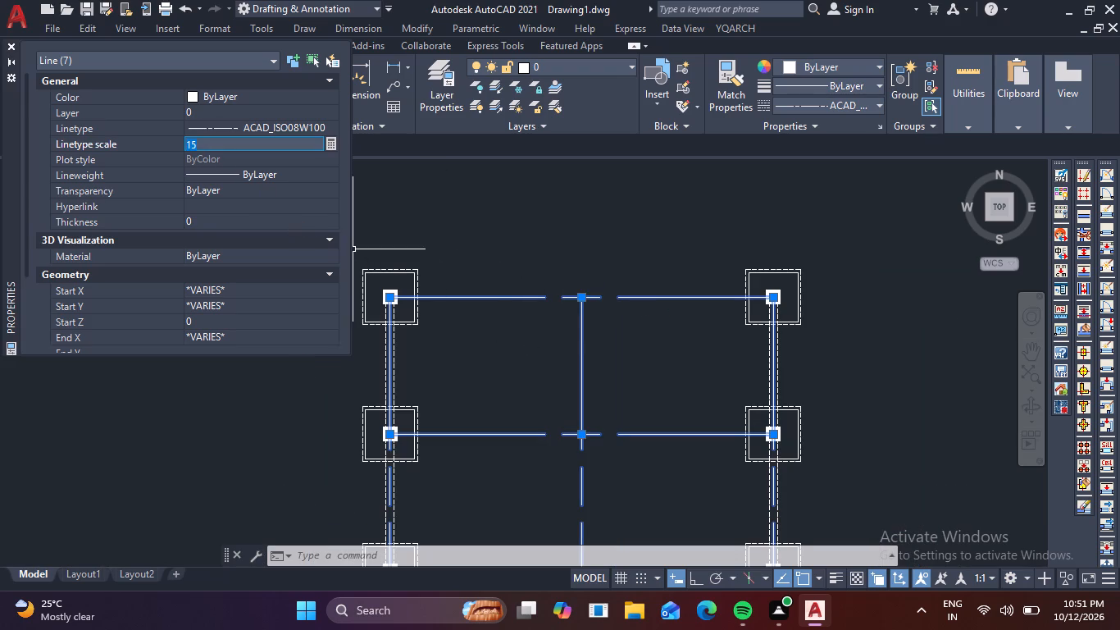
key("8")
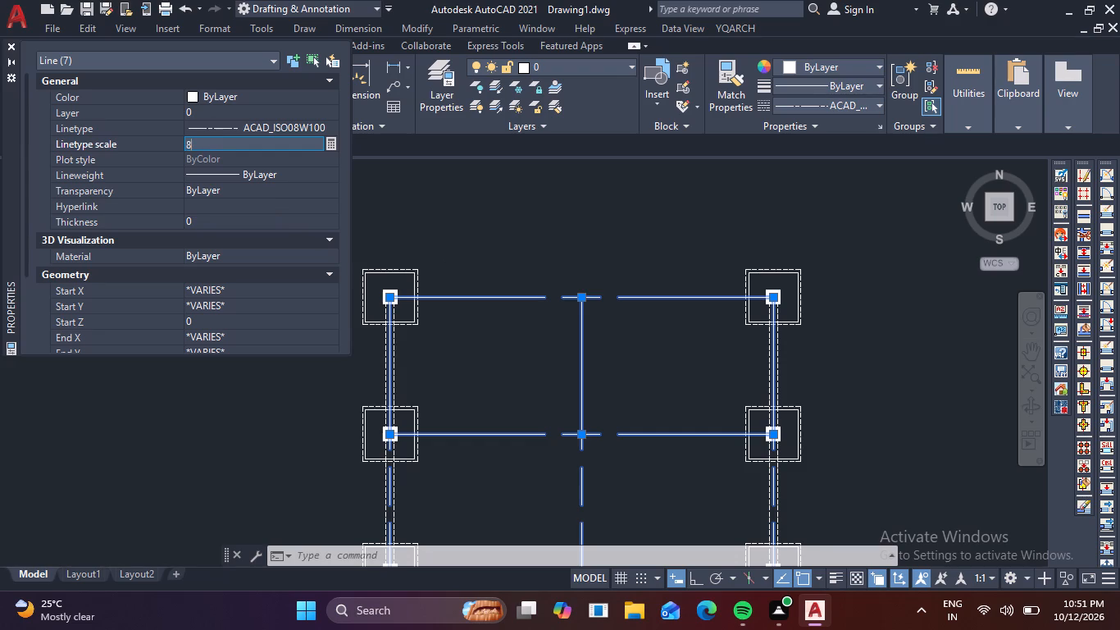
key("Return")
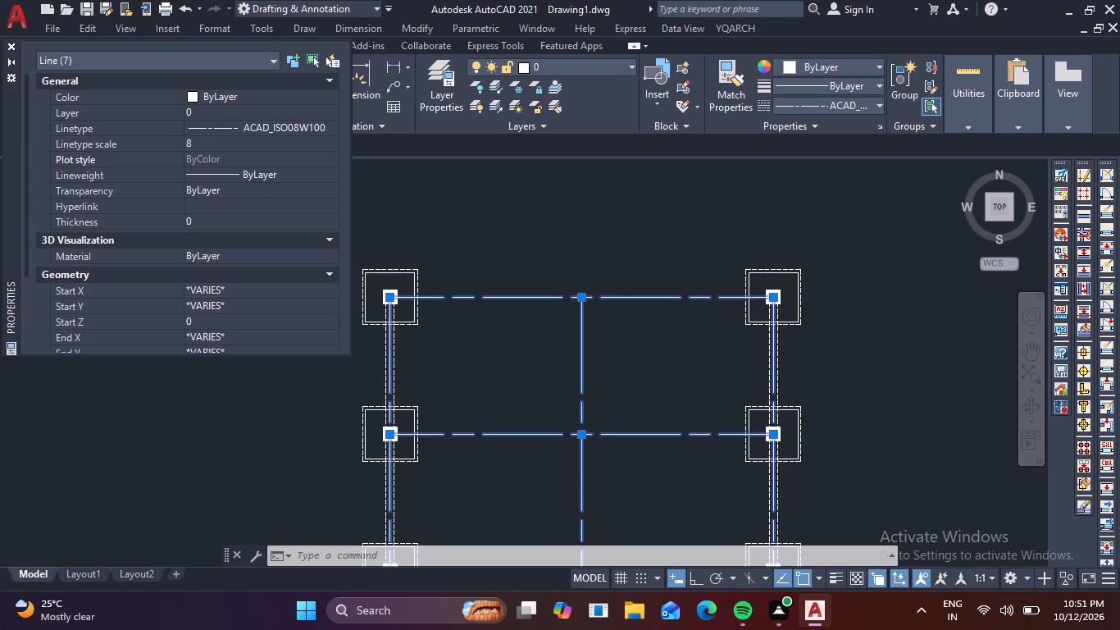
Set the selected grid lines' linetype scale to 5.
left_click(216, 139)
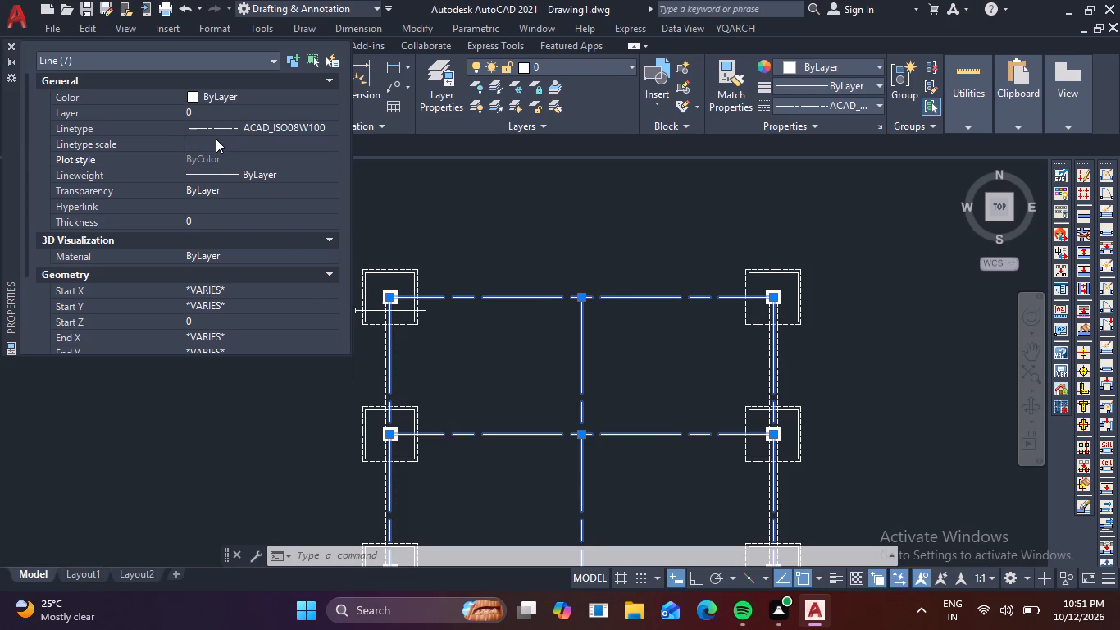
key("5")
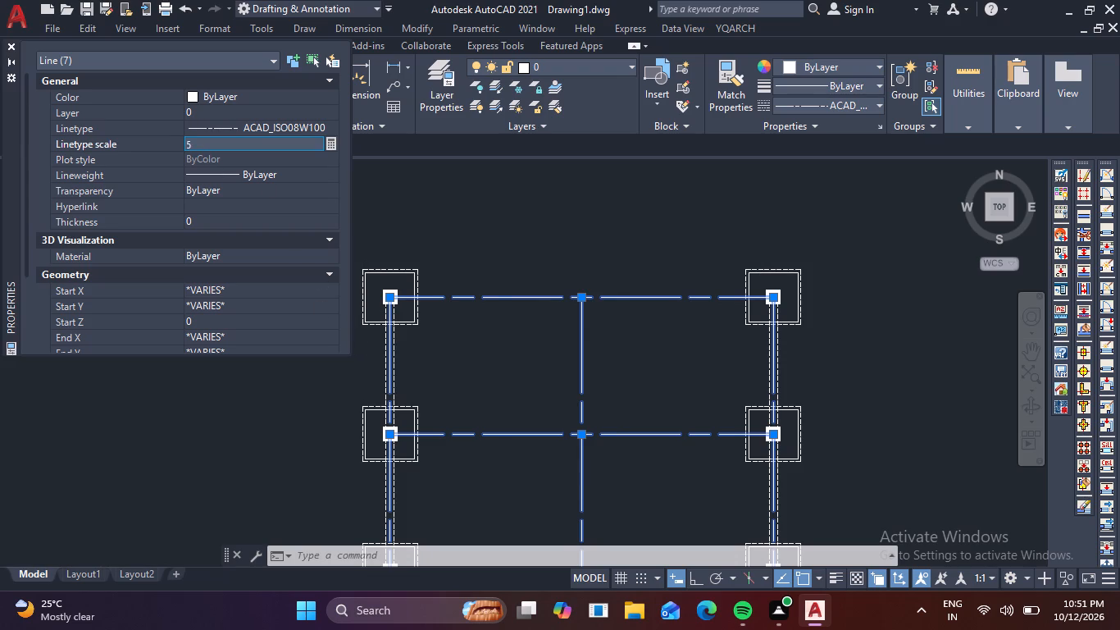
key("Return")
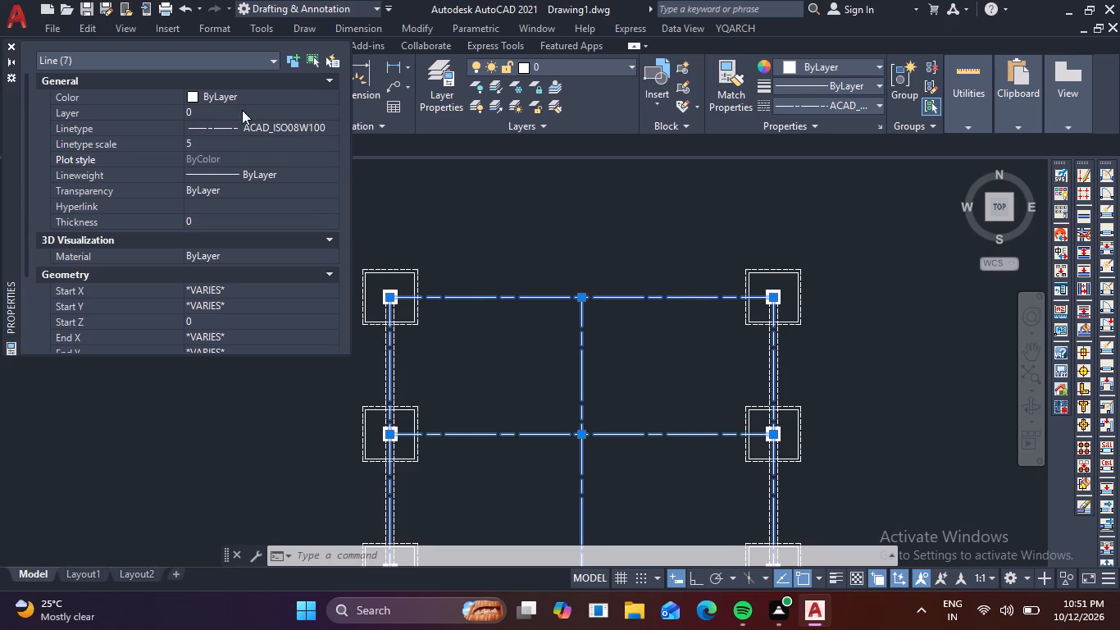
Apply the ACAD_ISO08W100 linetype to the bottommost horizontal grid line of the footing layout.
left_click(11, 46)
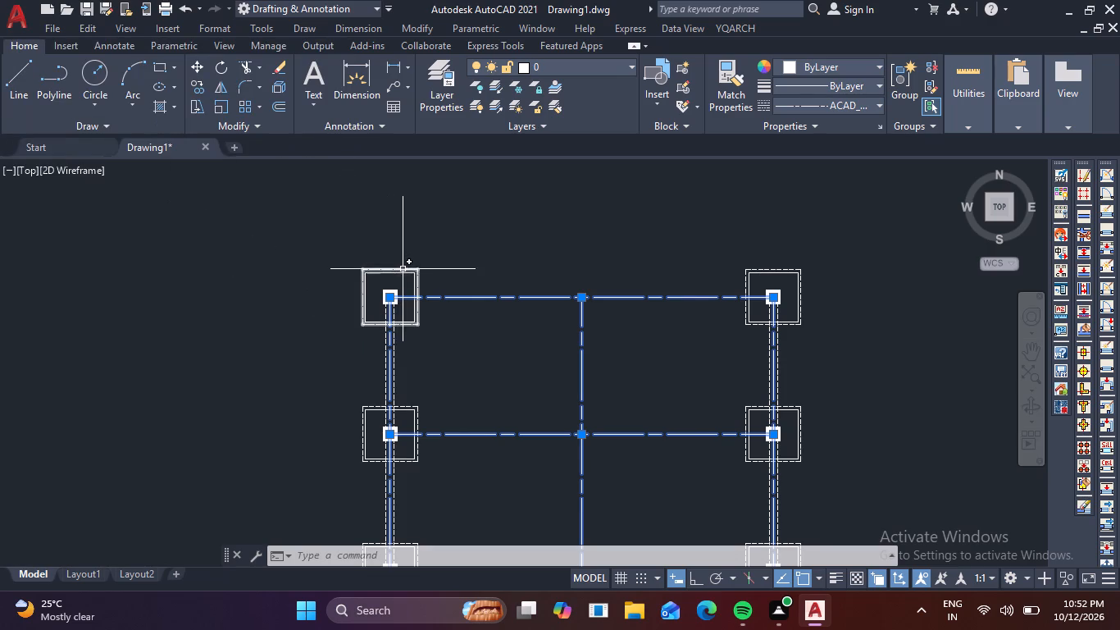
key("Escape")
scroll(448, 337, "down", 1)
middle_click_drag(469, 371, 441, 215)
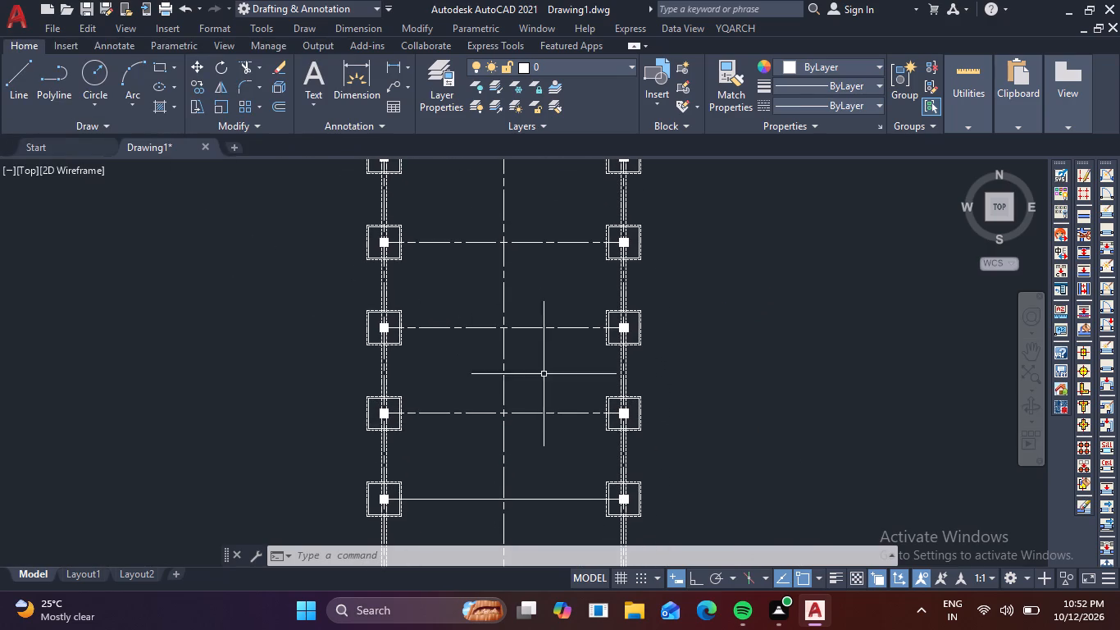
middle_click_drag(542, 394, 526, 319)
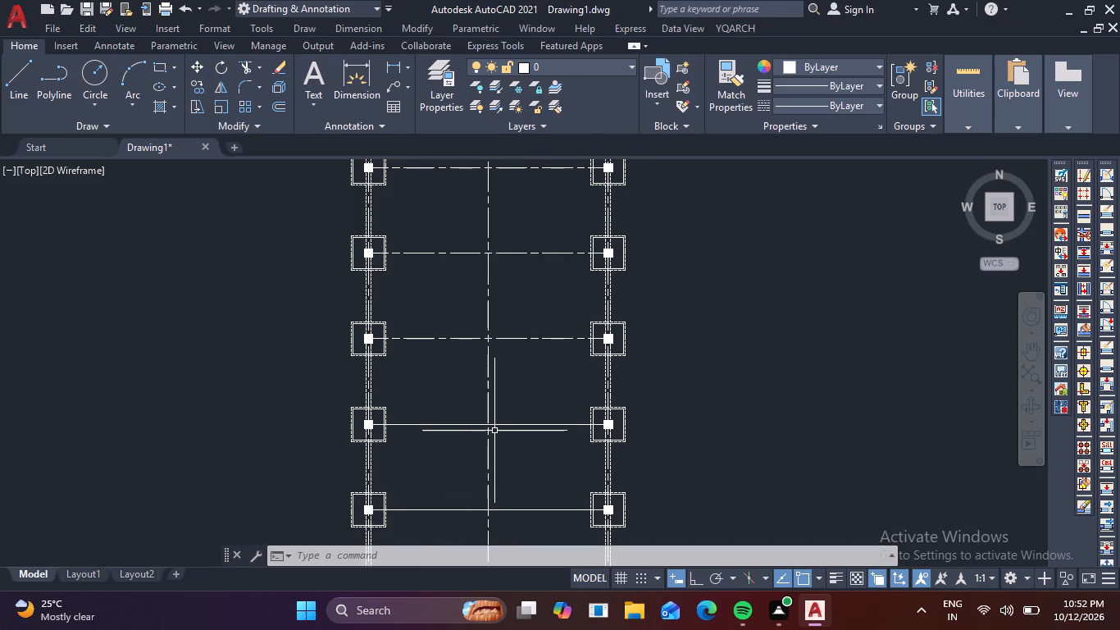
scroll(499, 431, "down", 1)
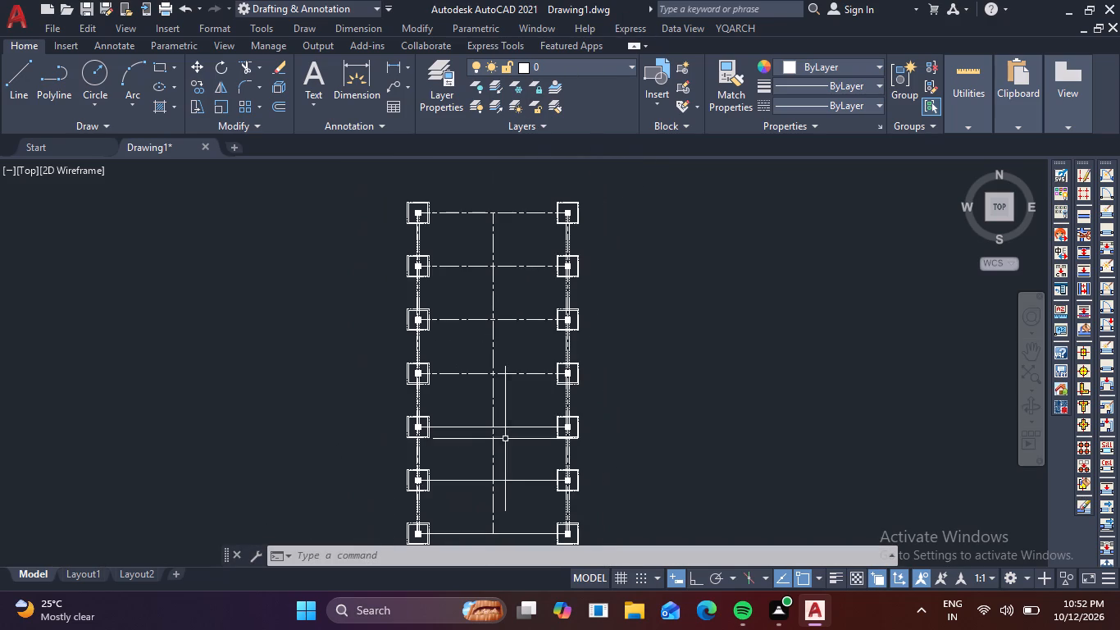
scroll(522, 466, "up", 2)
middle_click_drag(521, 474, 534, 358)
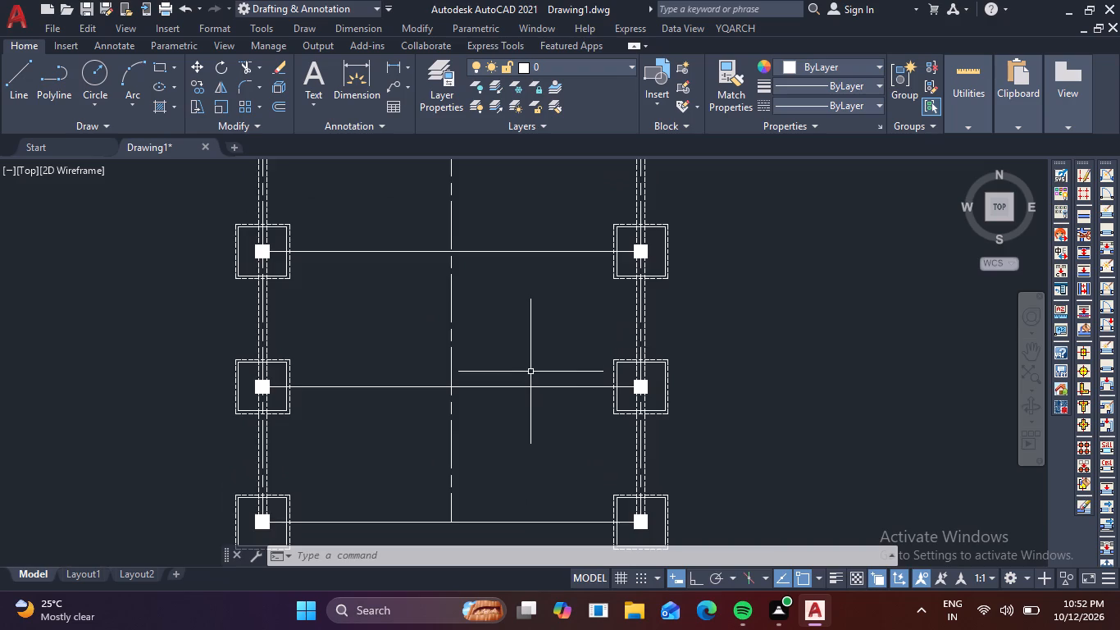
scroll(523, 376, "down", 1)
middle_click_drag(517, 399, 519, 335)
scroll(488, 438, "up", 2)
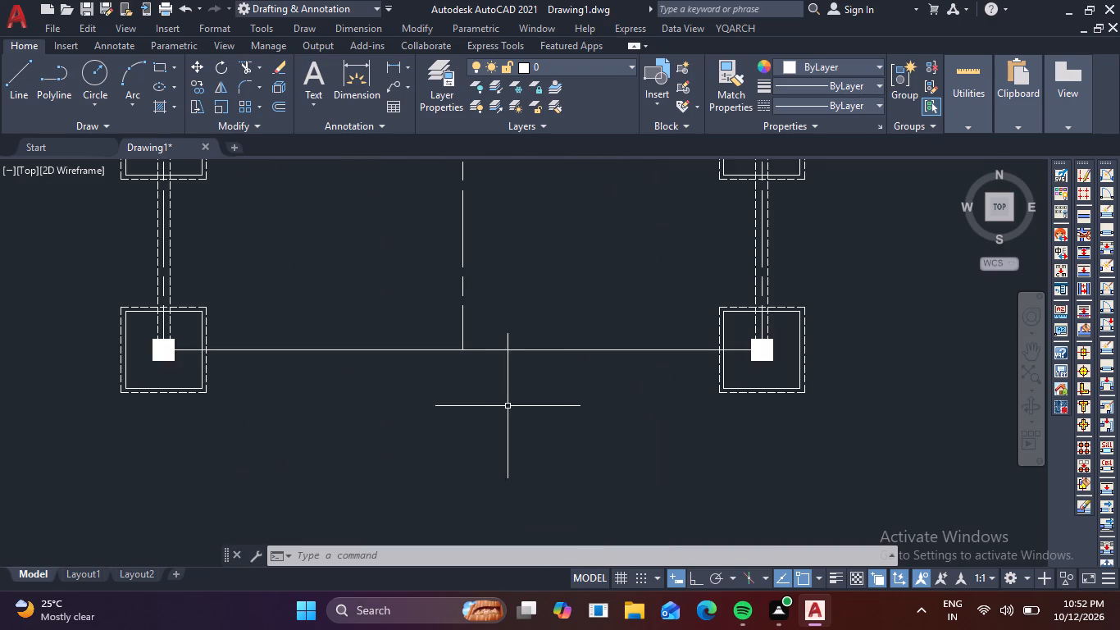
scroll(535, 384, "down", 1)
left_click_drag(550, 380, 544, 372)
left_click_drag(508, 340, 502, 331)
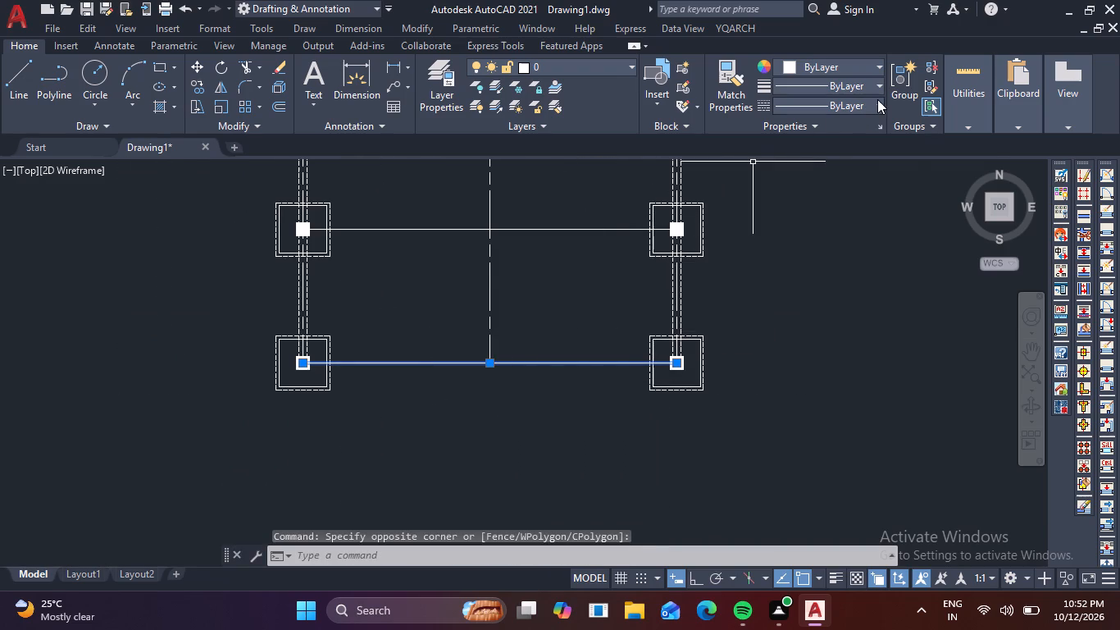
left_click(878, 99)
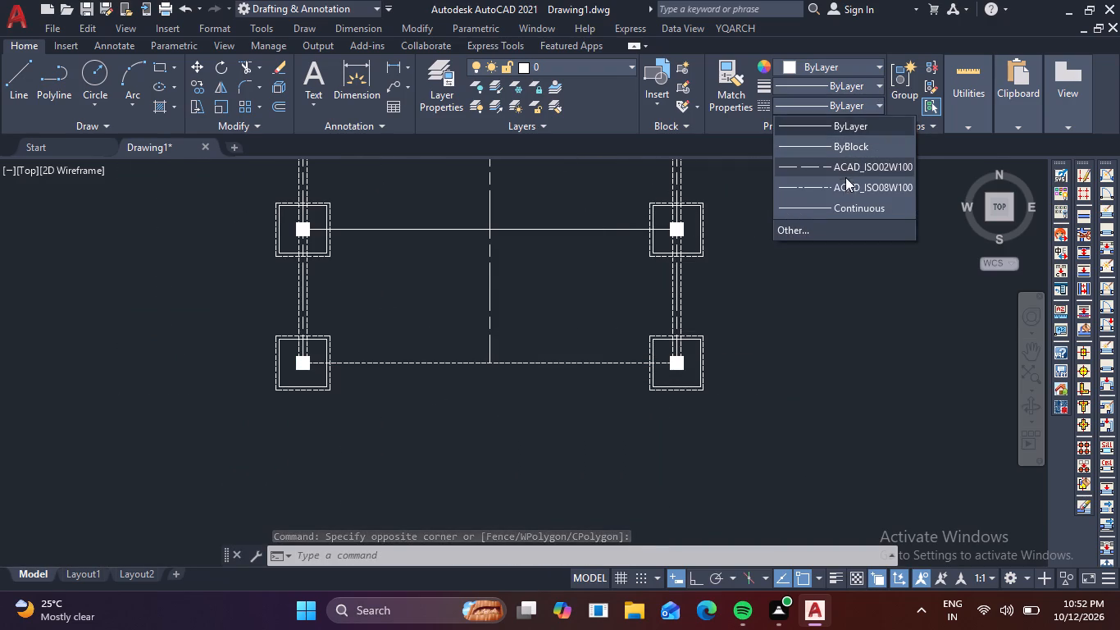
left_click(844, 184)
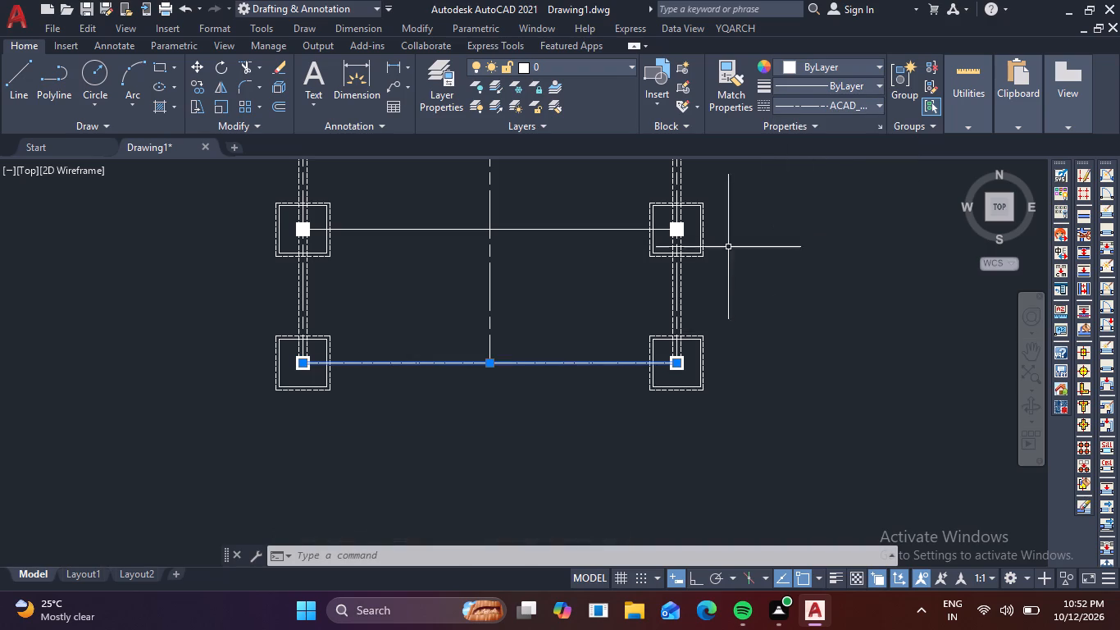
key("Escape")
Set the bottommost horizontal grid line's linetype scale to 5 in its properties.
left_click_drag(590, 394, 586, 381)
left_click(556, 345)
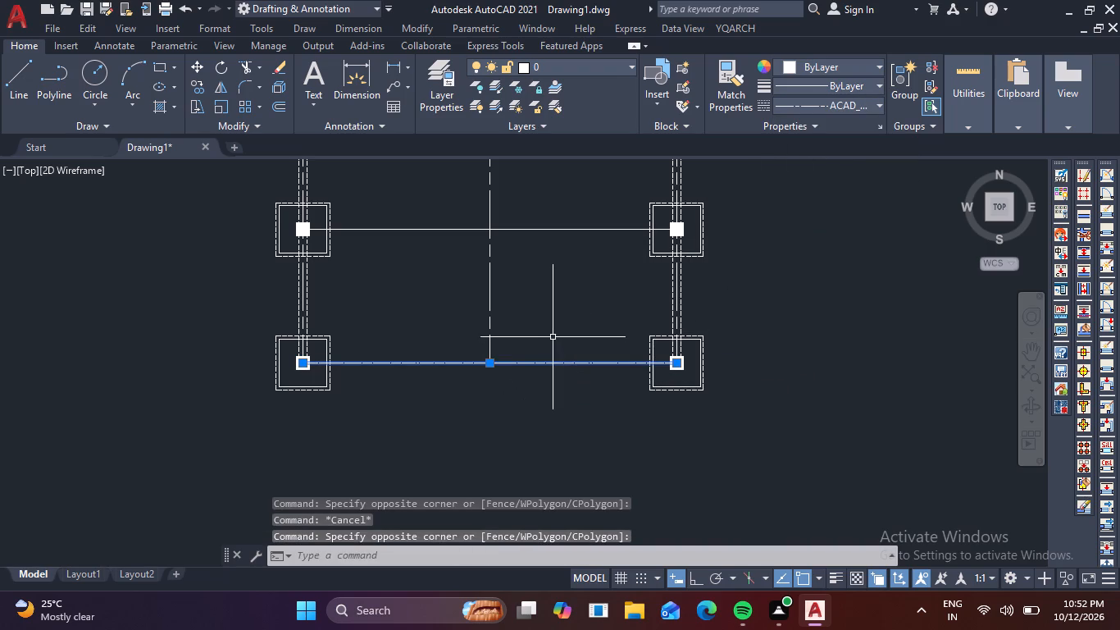
key("p")
key("r")
key("space")
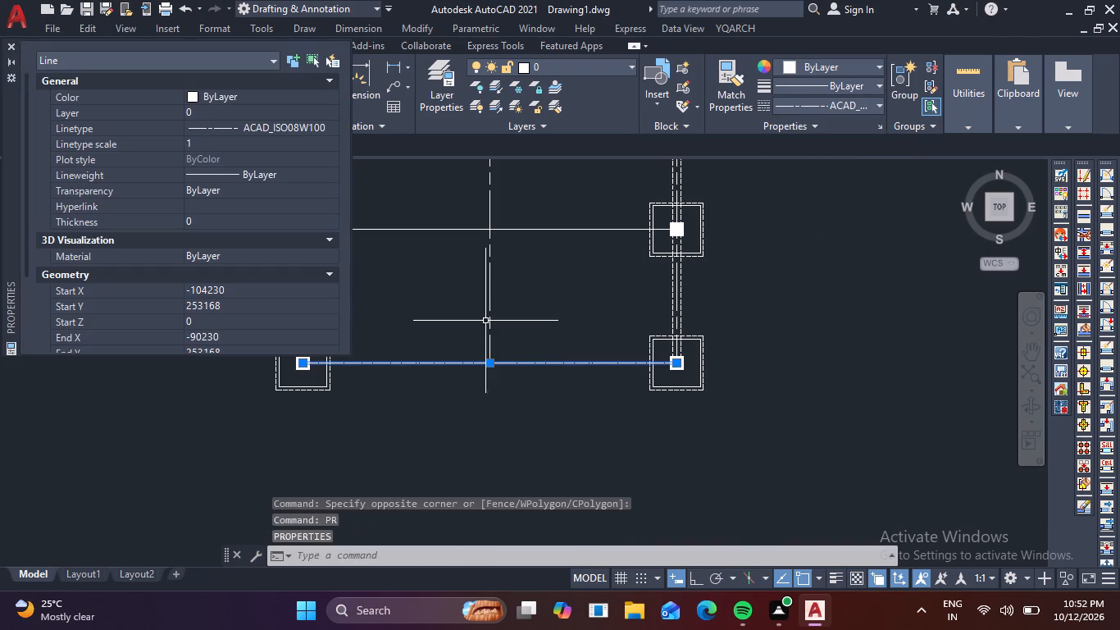
left_click(232, 142)
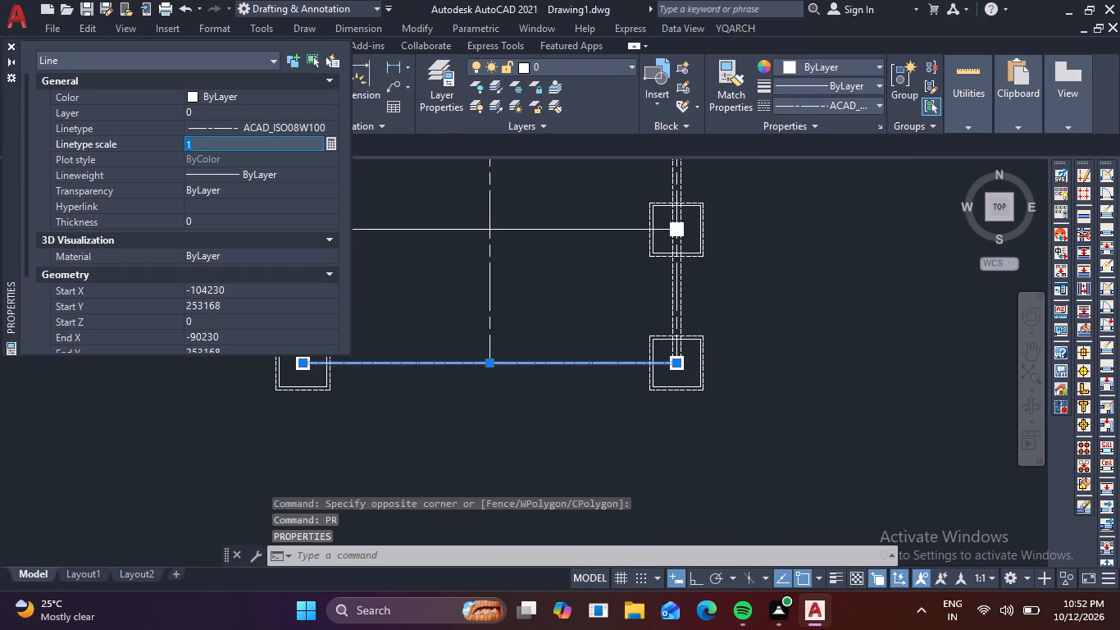
key("5")
key("Return")
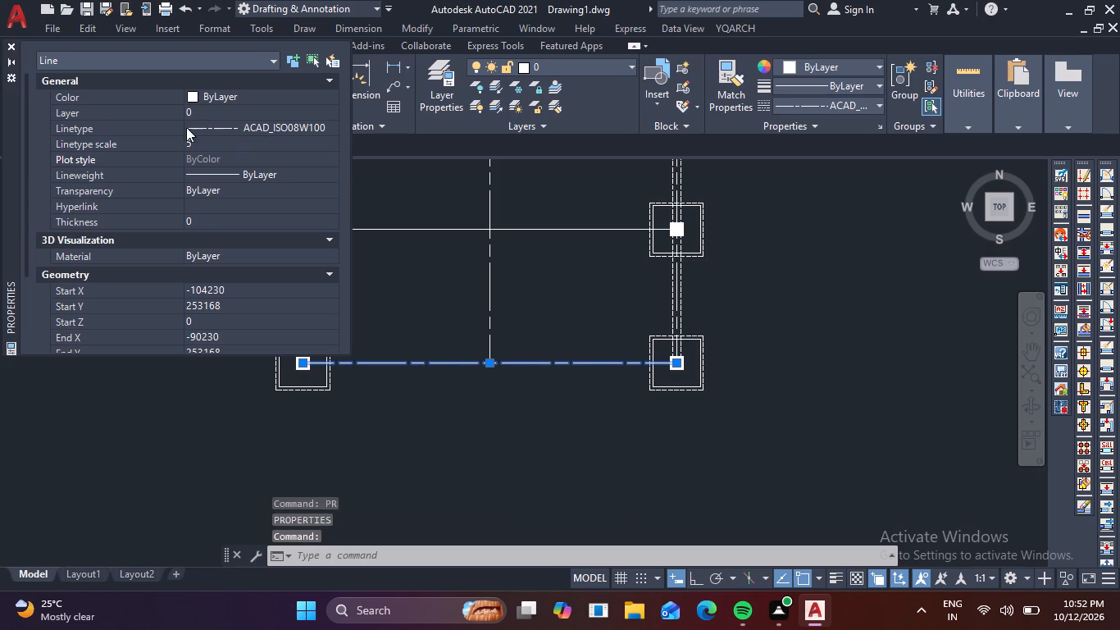
left_click(12, 43)
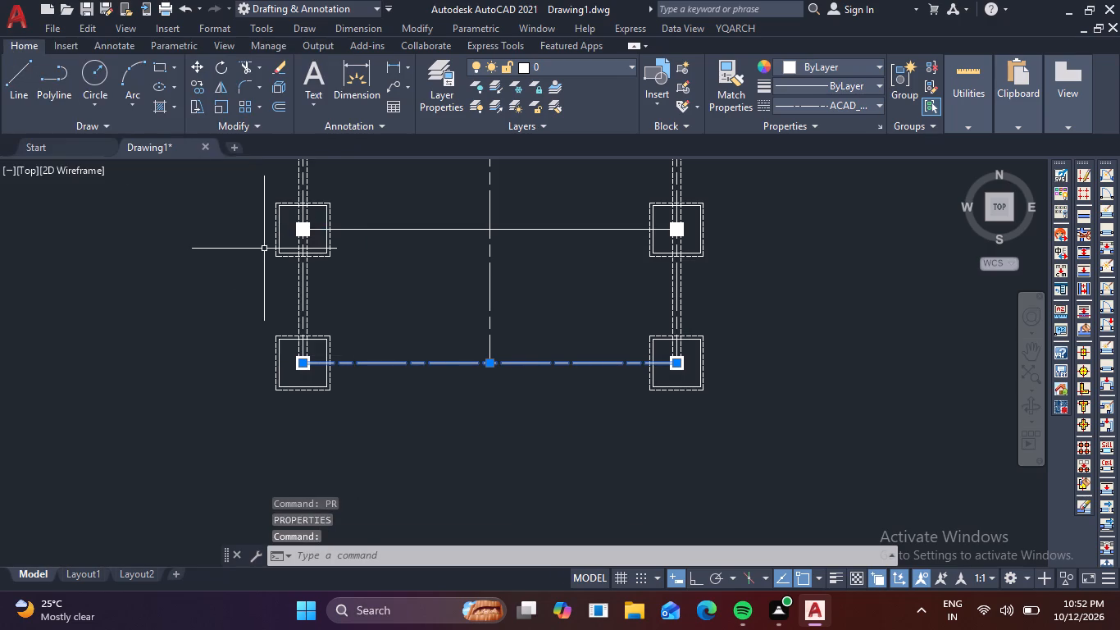
key("Escape")
Set the linetype scale to 5 for the two continuous horizontal grid lines just above the bottommost one.
scroll(282, 258, "down", 2)
middle_click_drag(353, 289, 386, 423)
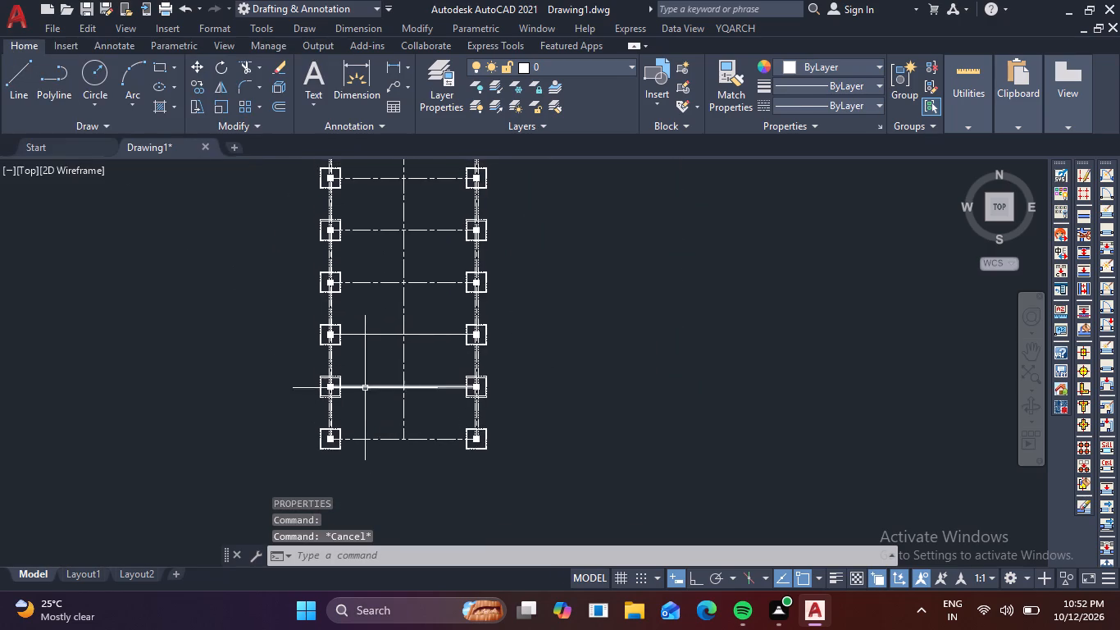
left_click(376, 395)
left_click(348, 317)
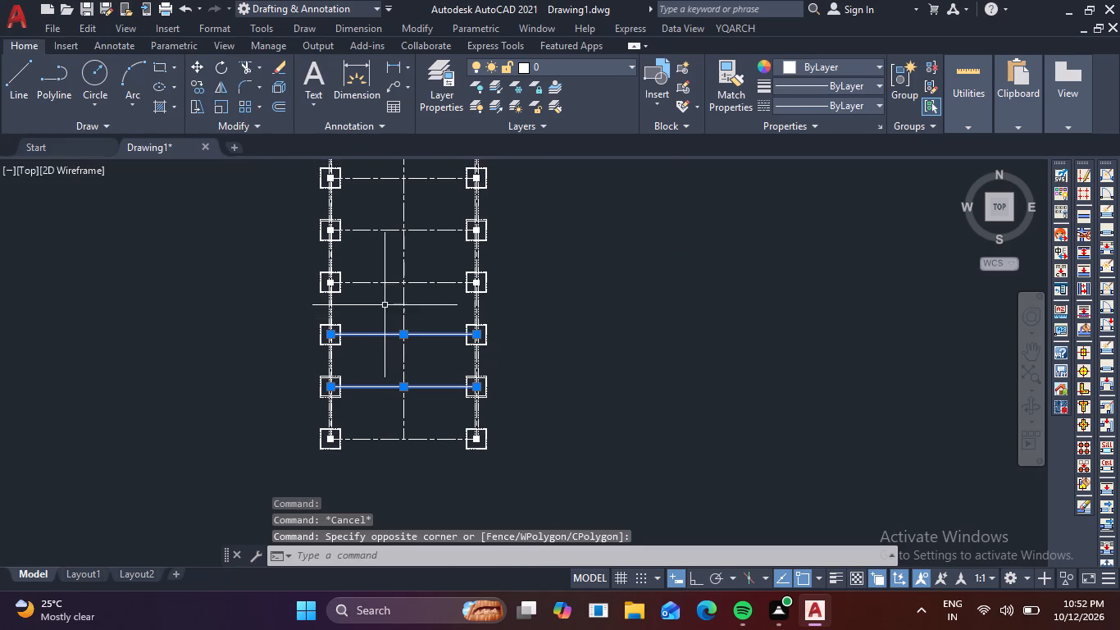
middle_click_drag(411, 308, 396, 335)
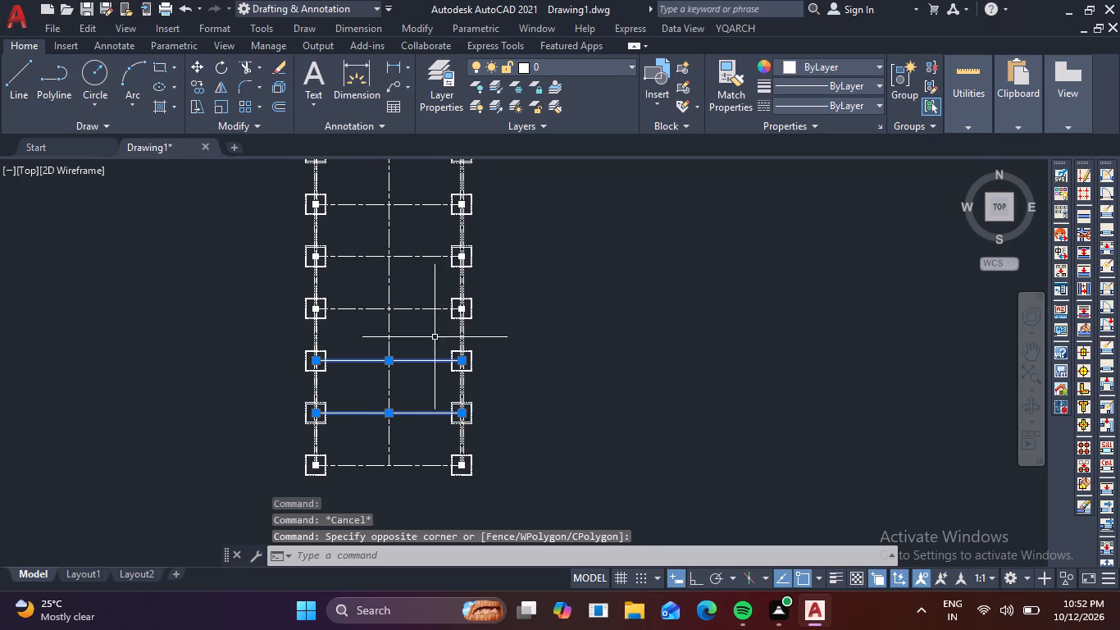
key("p")
key("r")
key("space")
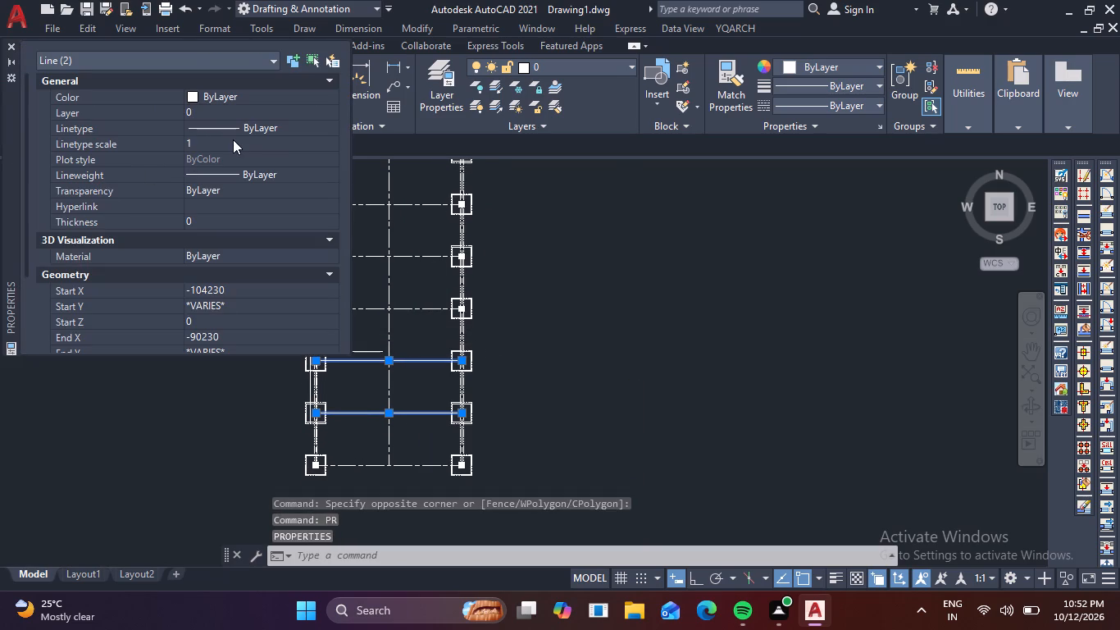
left_click(233, 139)
key("5")
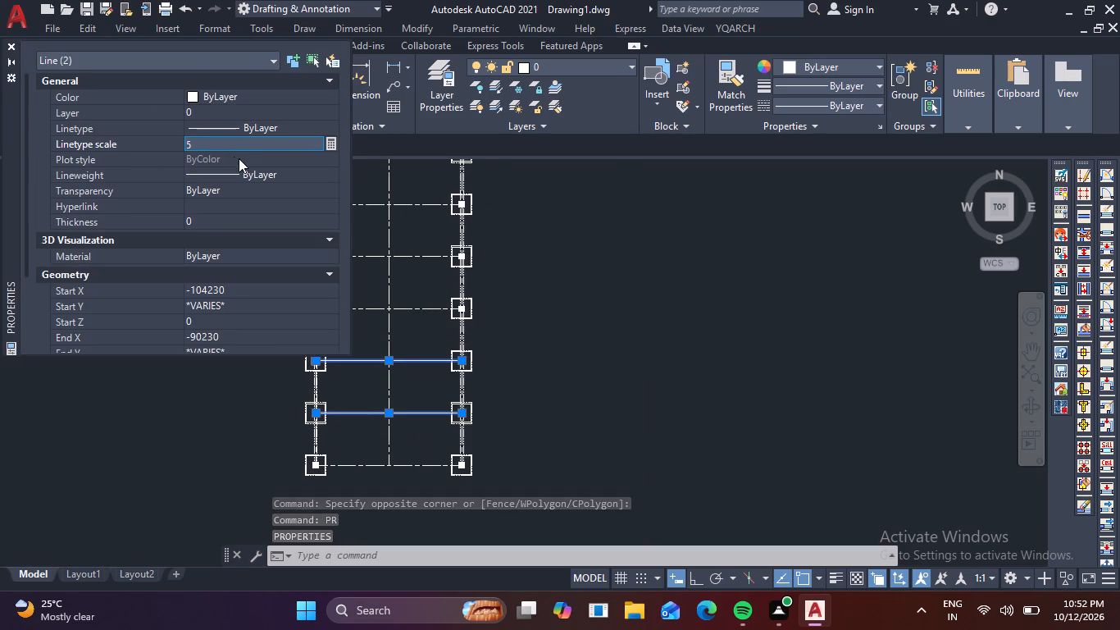
key("Return")
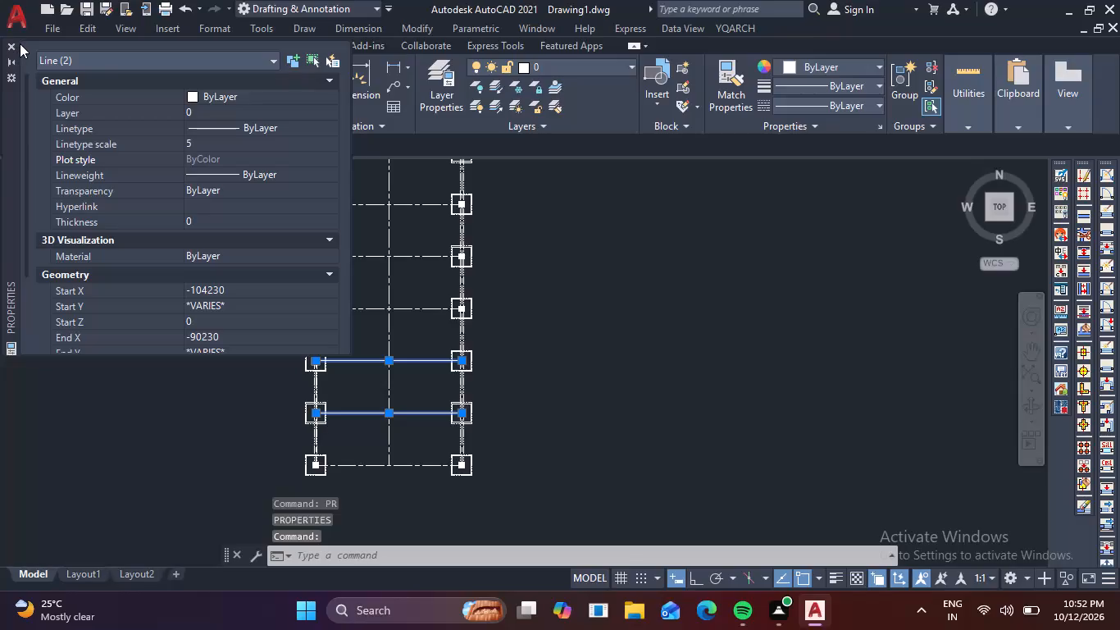
left_click(14, 46)
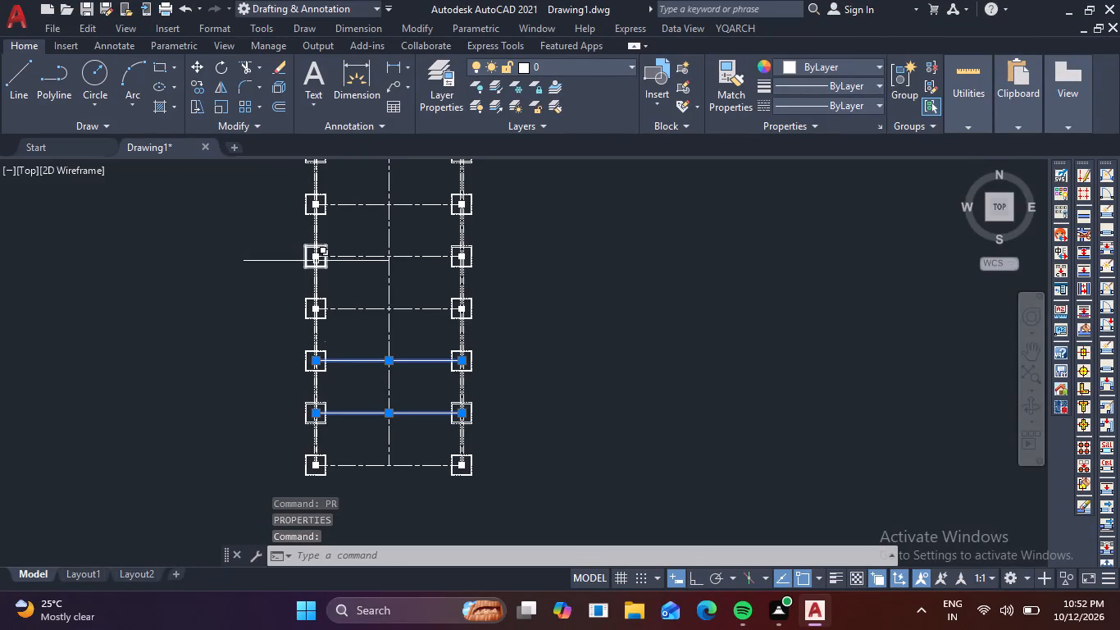
Apply the ACAD_ISO08W100 linetype to the two selected horizontal grid lines.
scroll(401, 368, "up", 3)
scroll(403, 369, "down", 2)
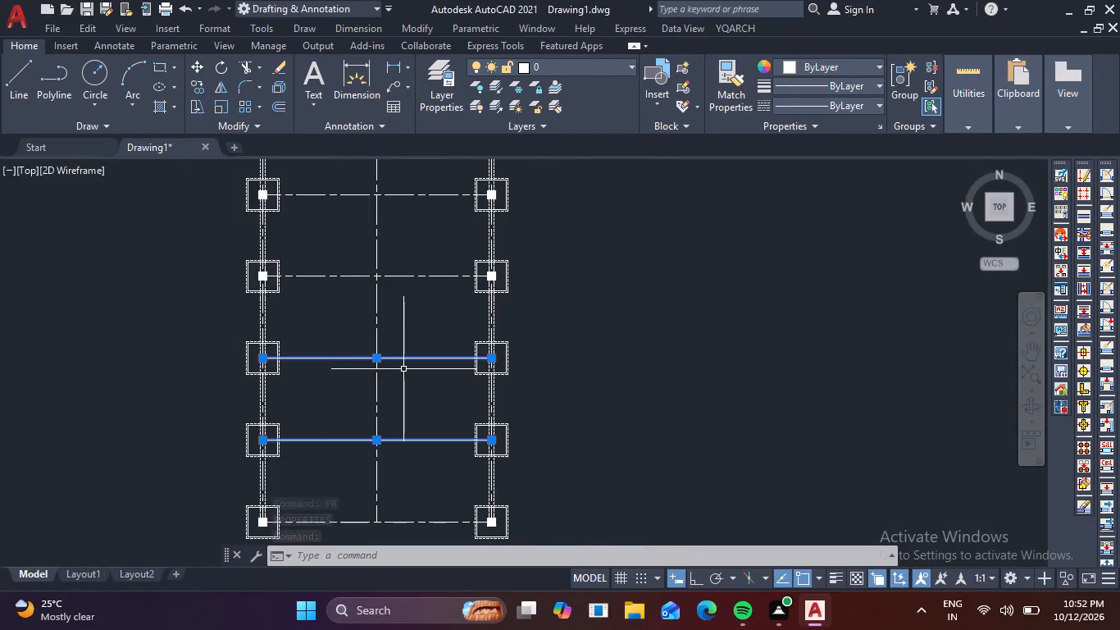
scroll(406, 371, "up", 2)
scroll(439, 351, "down", 1)
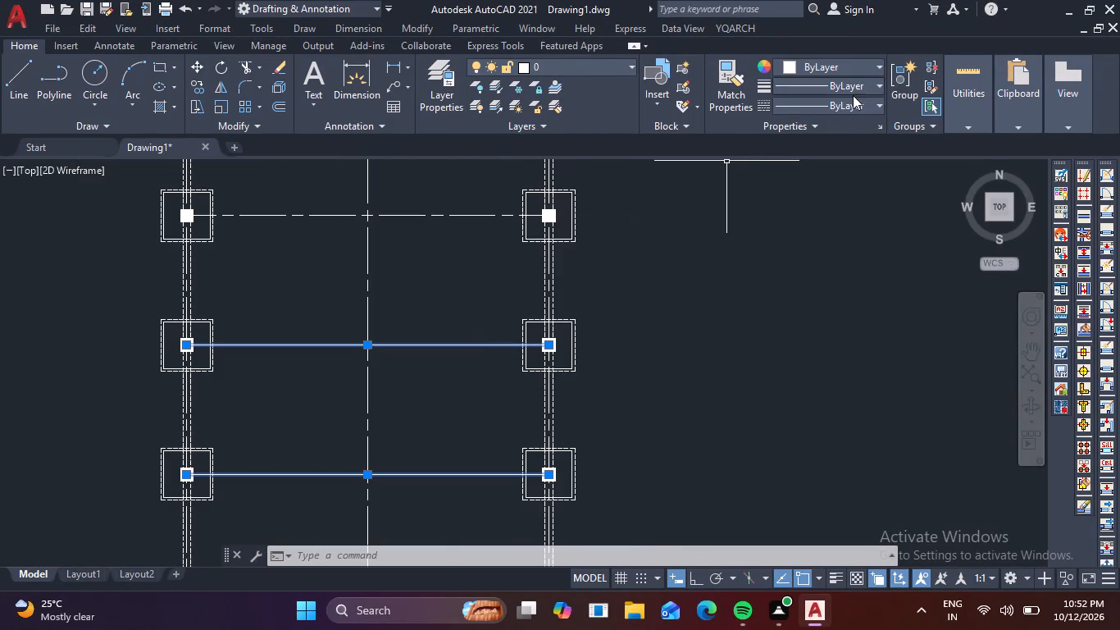
left_click(881, 105)
left_click(831, 185)
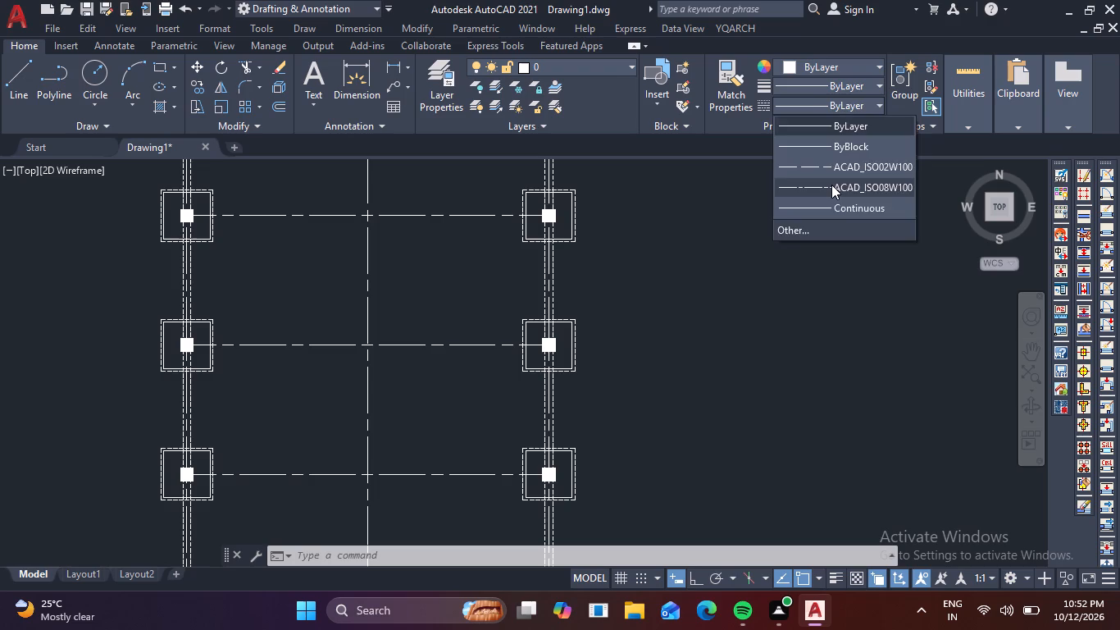
key("Escape")
Examine the grid, footing and offset linetypes along the whole footing layout.
scroll(767, 234, "down", 1)
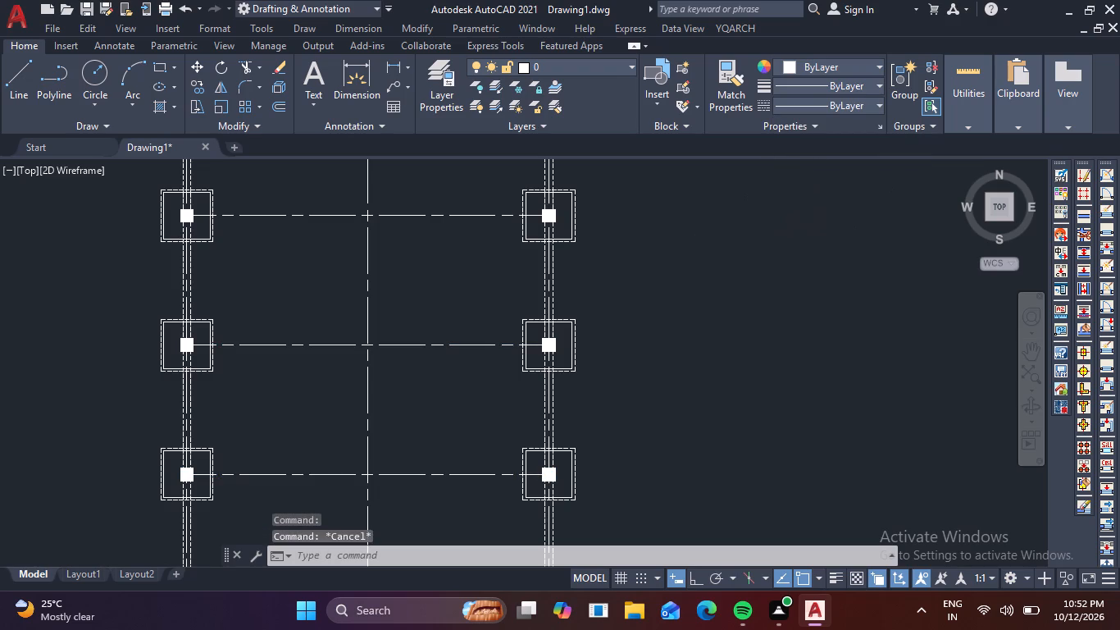
middle_click_drag(767, 235, 764, 303)
scroll(752, 265, "down", 1)
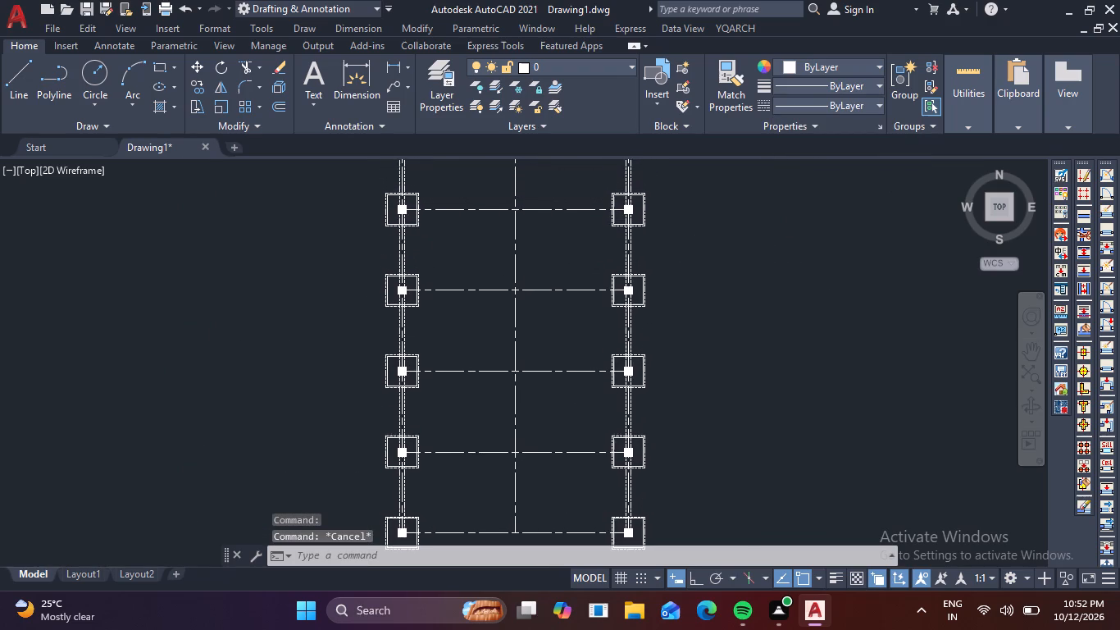
scroll(752, 265, "down", 1)
middle_click_drag(752, 265, 604, 327)
scroll(620, 319, "up", 1)
scroll(499, 226, "up", 1)
middle_click_drag(500, 271, 523, 329)
scroll(509, 310, "up", 1)
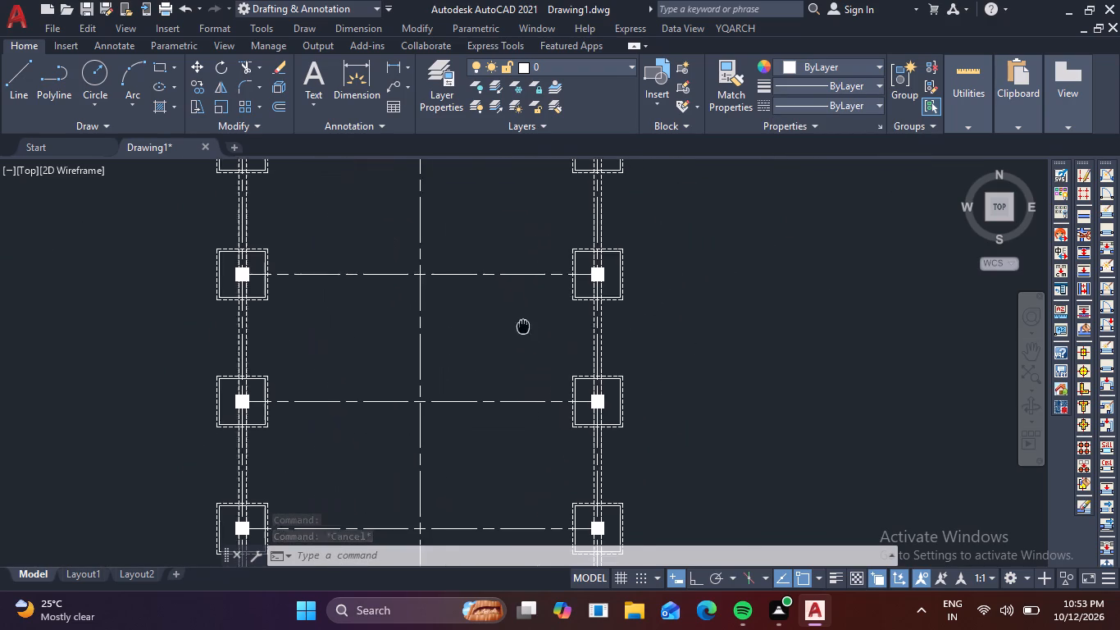
middle_click_drag(523, 329, 524, 330)
scroll(389, 246, "down", 1)
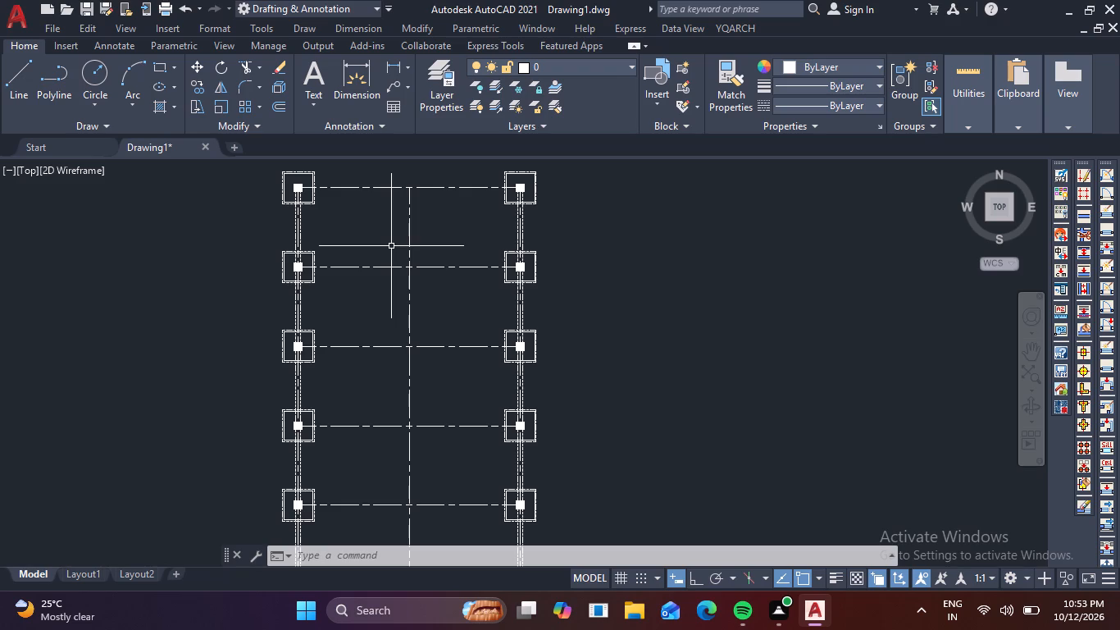
Place the multiline text A in the empty space beyond the layout's upper-left corner, with a text height of 100.
middle_click_drag(275, 259, 362, 319)
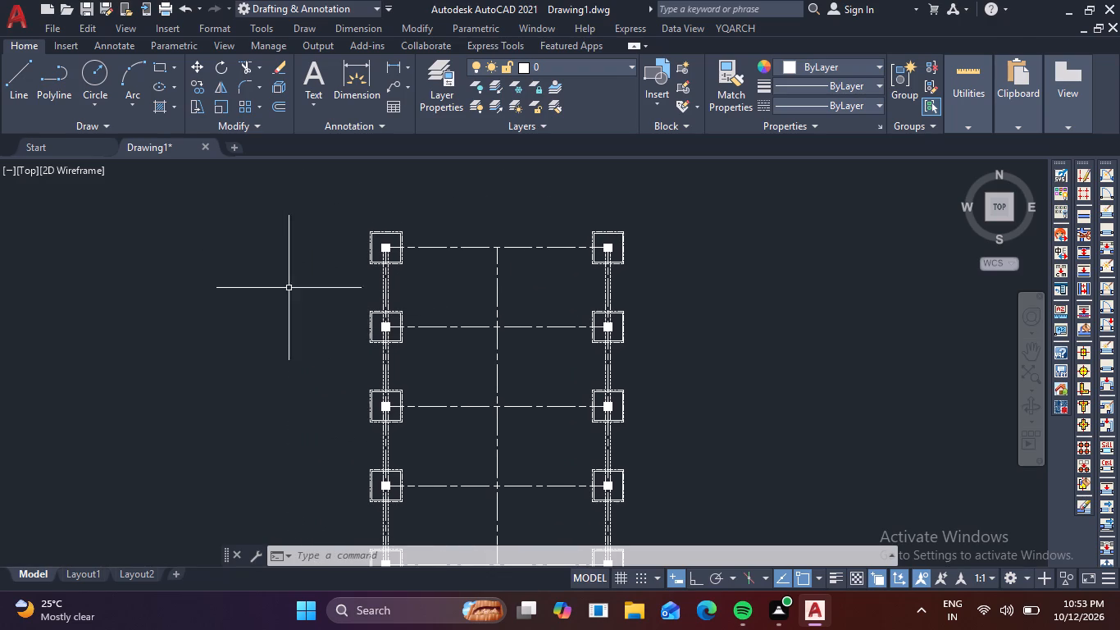
left_click(325, 52)
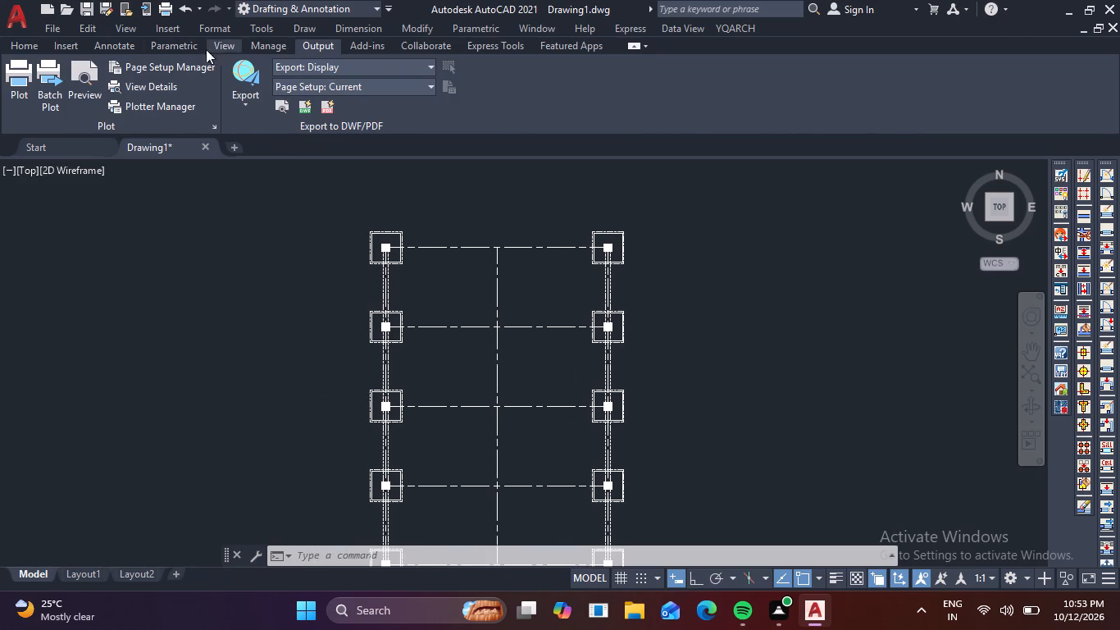
left_click(9, 38)
left_click(37, 44)
left_click(314, 66)
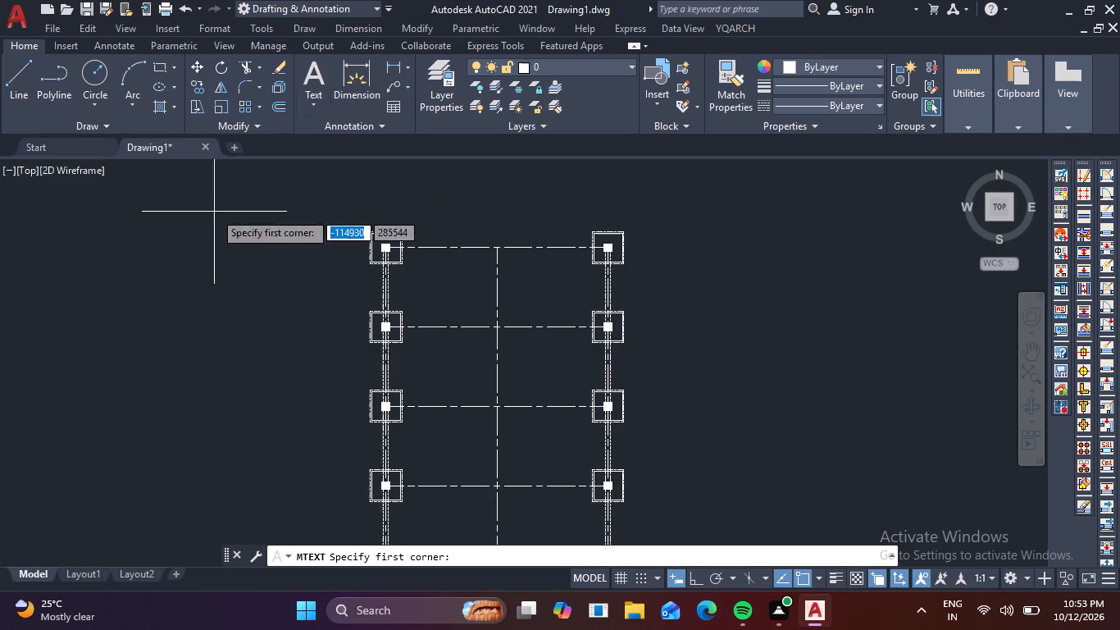
left_click(135, 185)
left_click(270, 324)
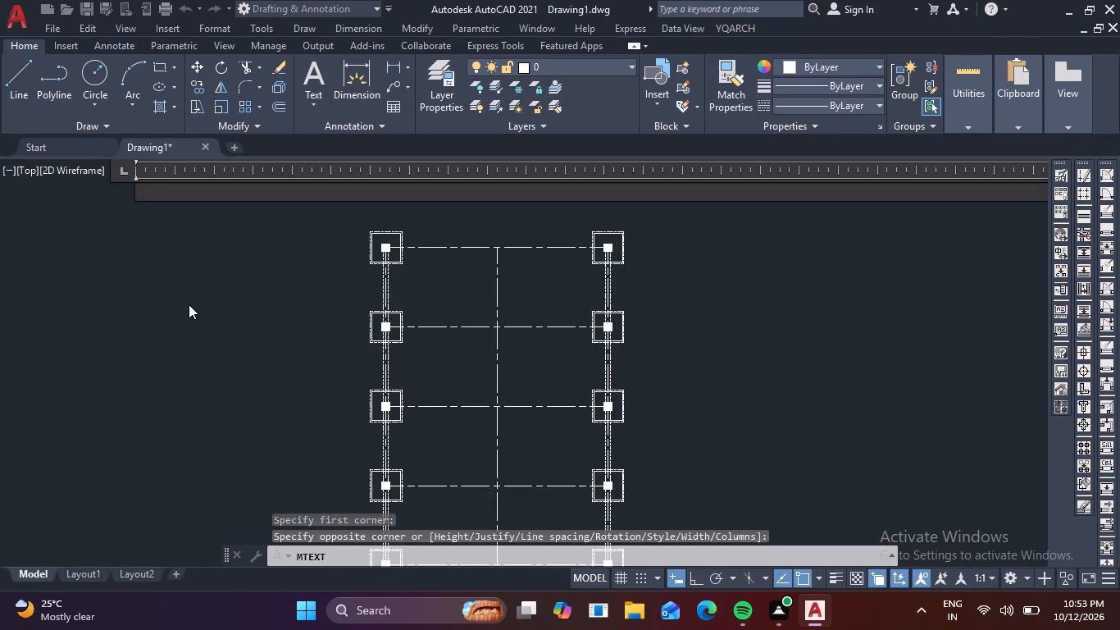
key("a")
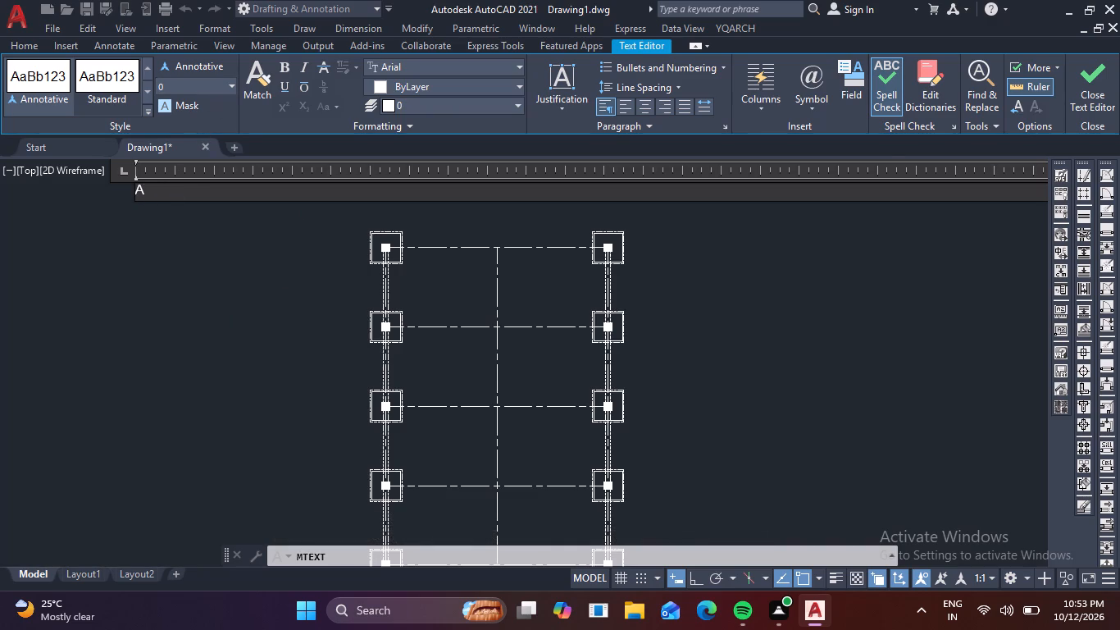
left_click_drag(166, 191, 90, 199)
left_click(181, 84)
type("10")
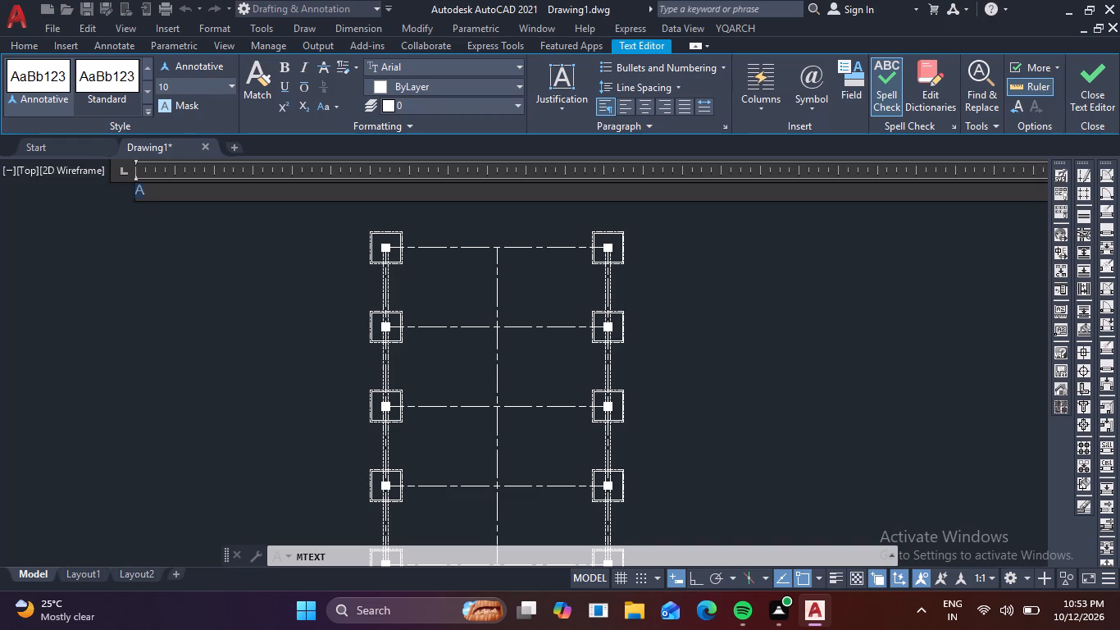
key("0")
key("Return")
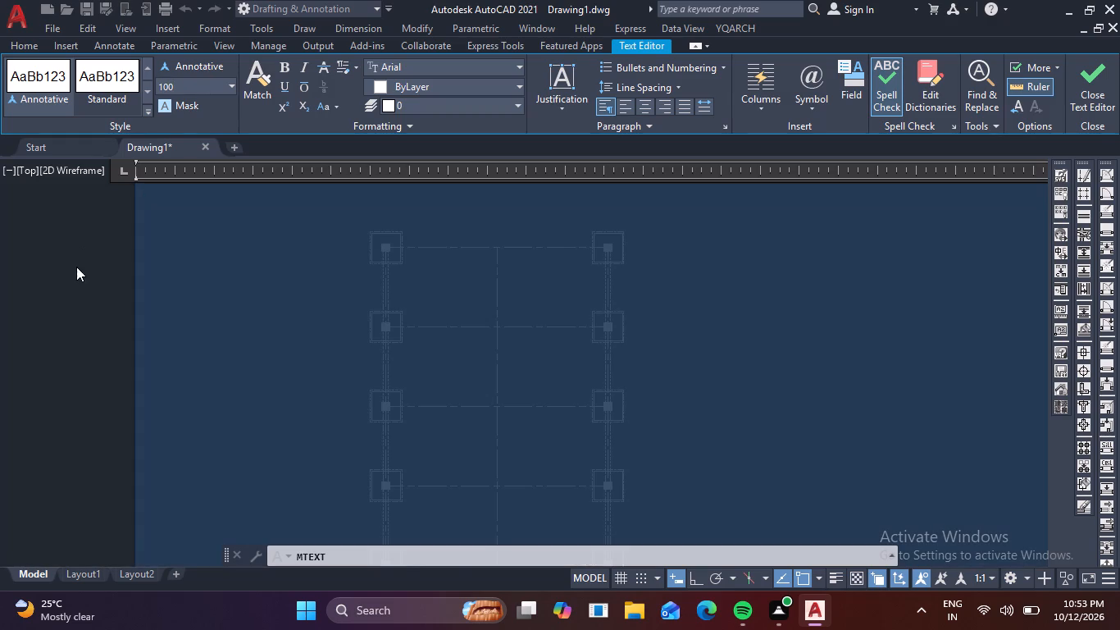
left_click(84, 282)
Set the text height of the letter A to 500.
scroll(105, 210, "up", 2)
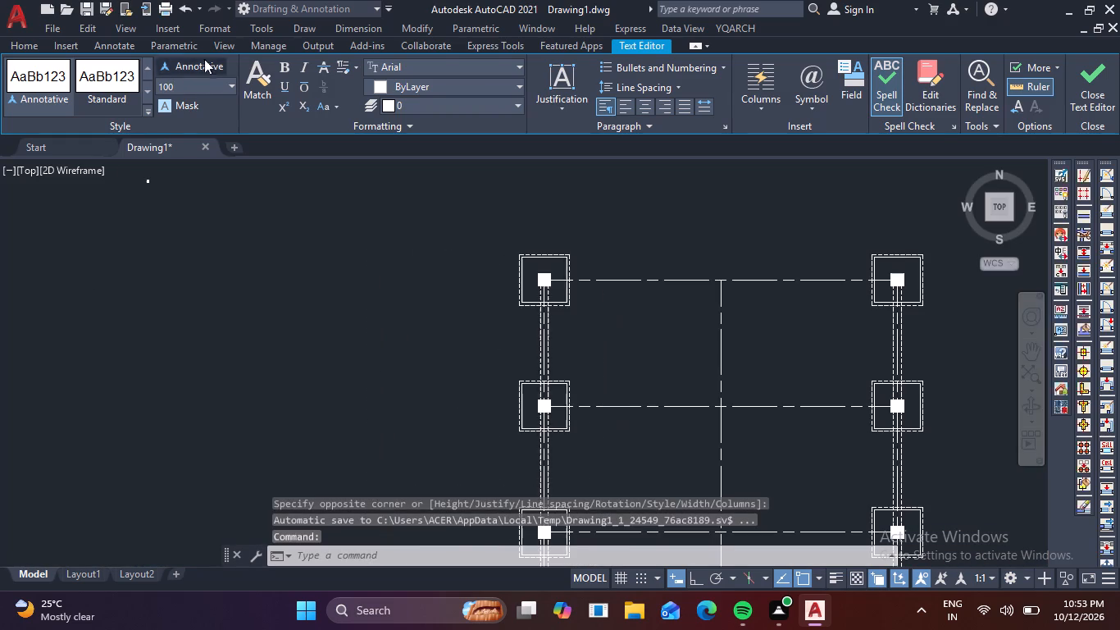
middle_click_drag(166, 210, 184, 235)
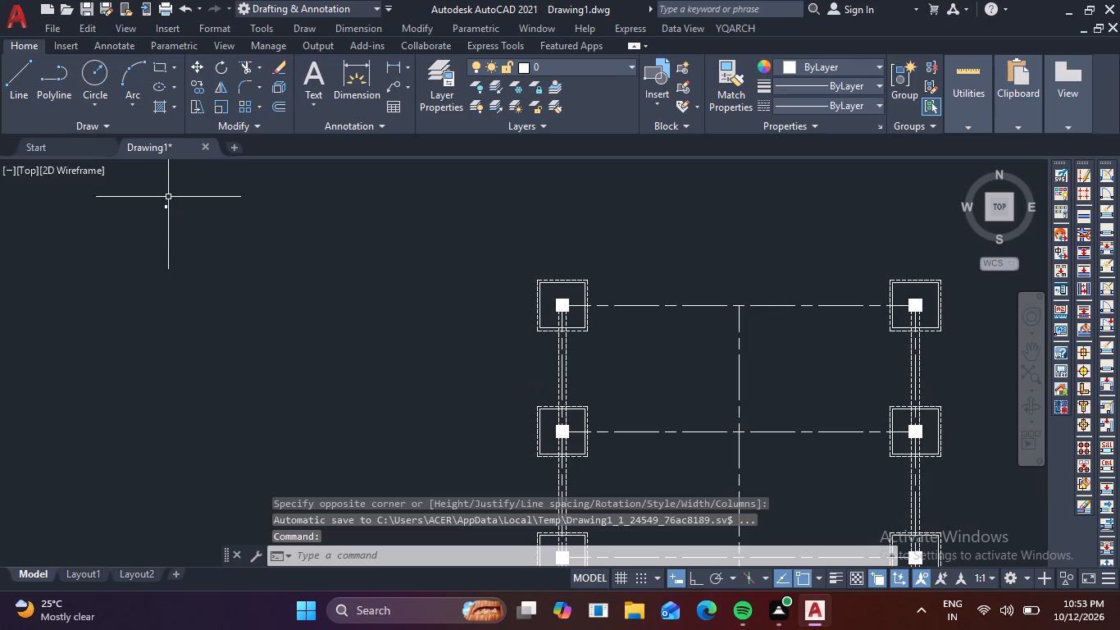
scroll(166, 216, "up", 3)
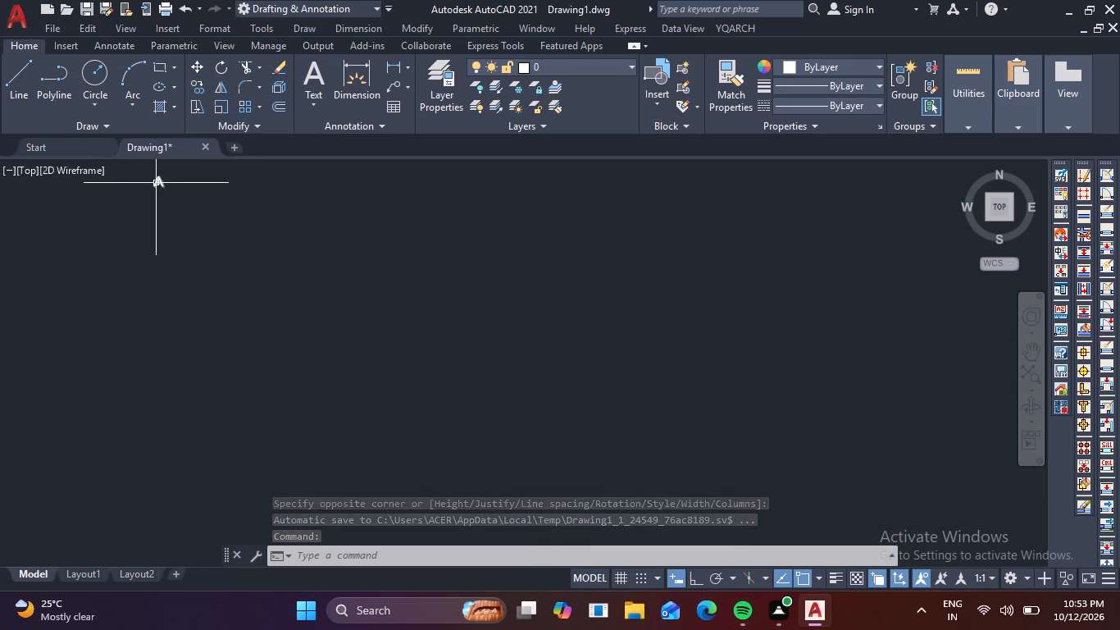
double_click(156, 183)
left_click(184, 184)
left_click_drag(184, 184, 98, 190)
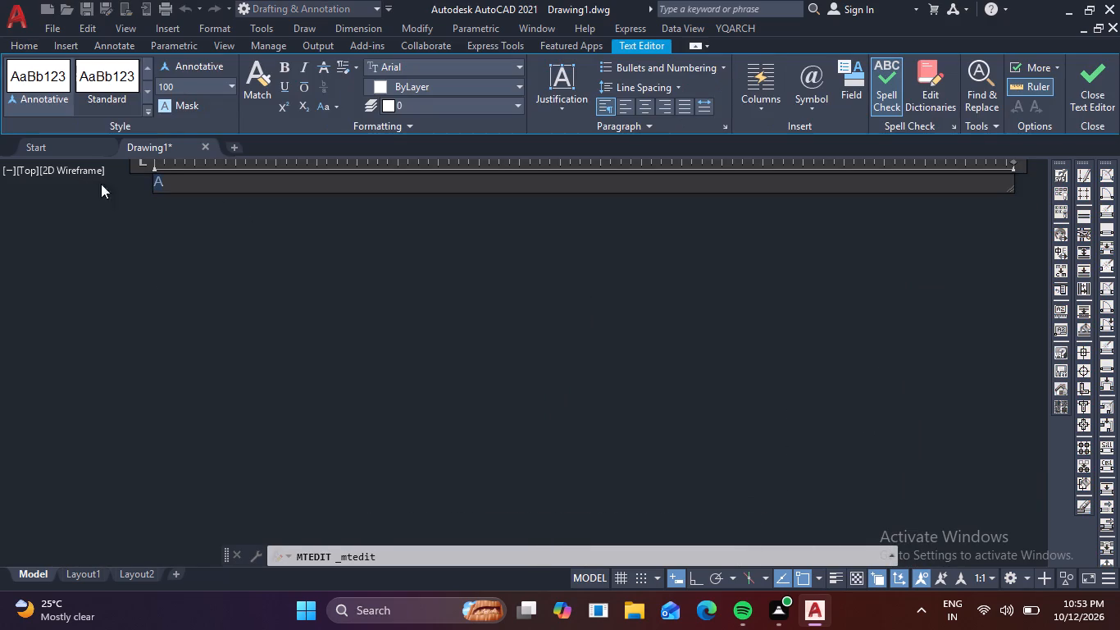
left_click(190, 90)
key("5")
type("00")
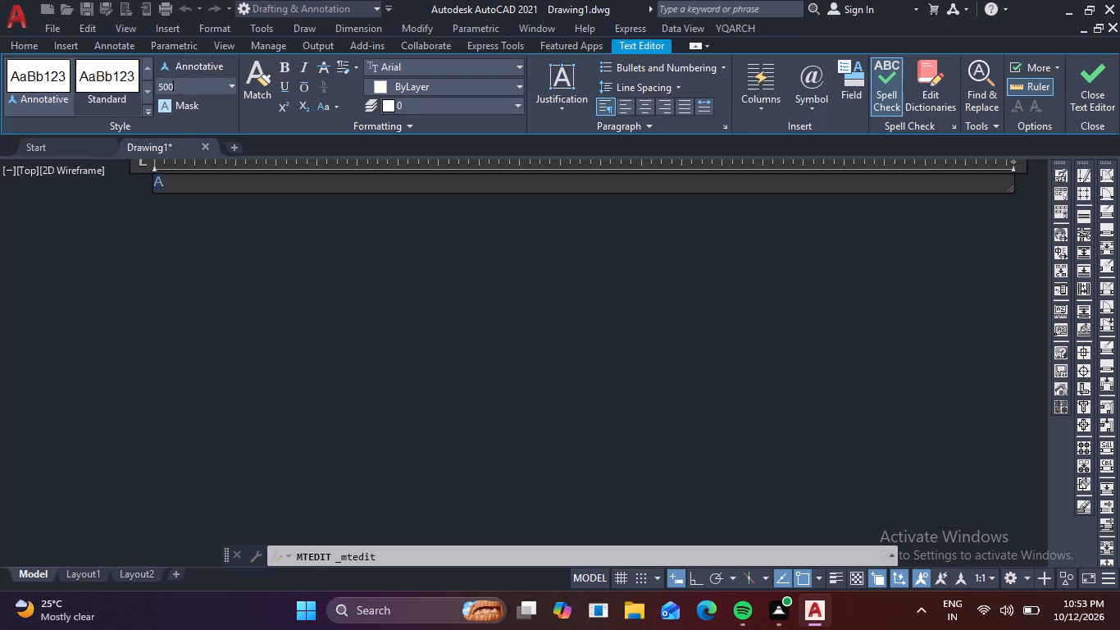
key("Return")
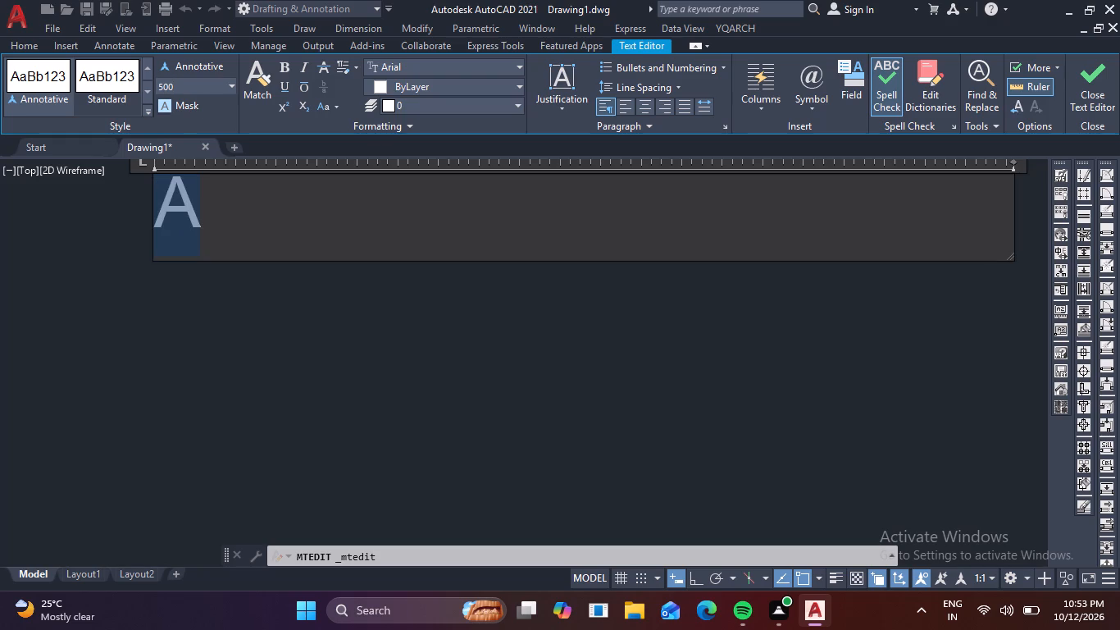
left_click(215, 377)
Narrow the letter A's multiline text frame until it just fits the single letter.
scroll(225, 377, "down", 3)
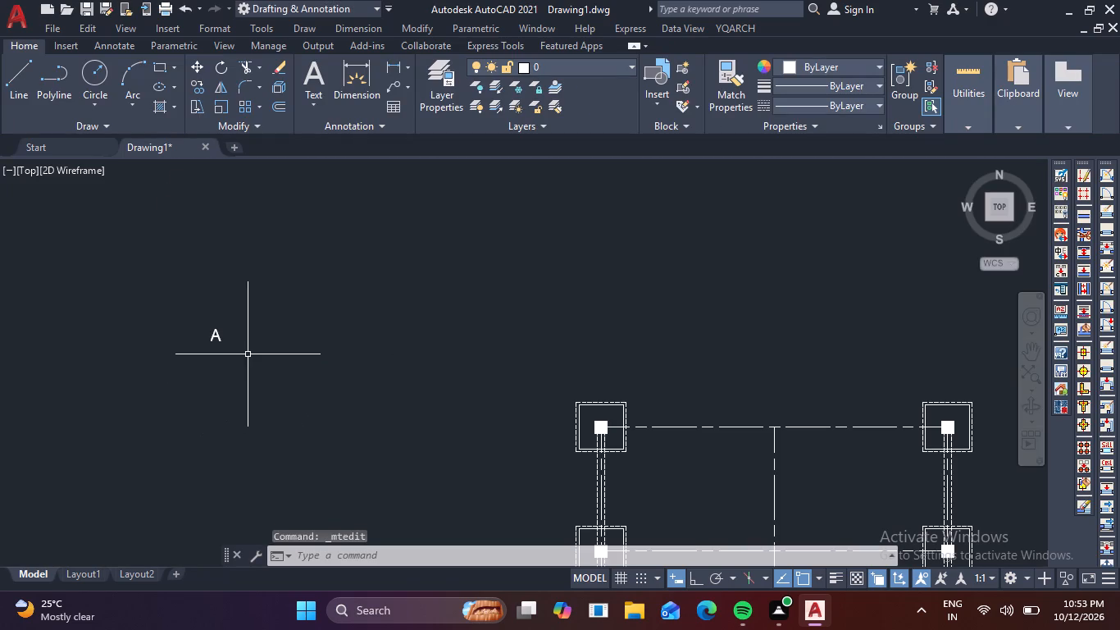
left_click_drag(250, 354, 234, 337)
left_click(183, 313)
scroll(270, 343, "up", 2)
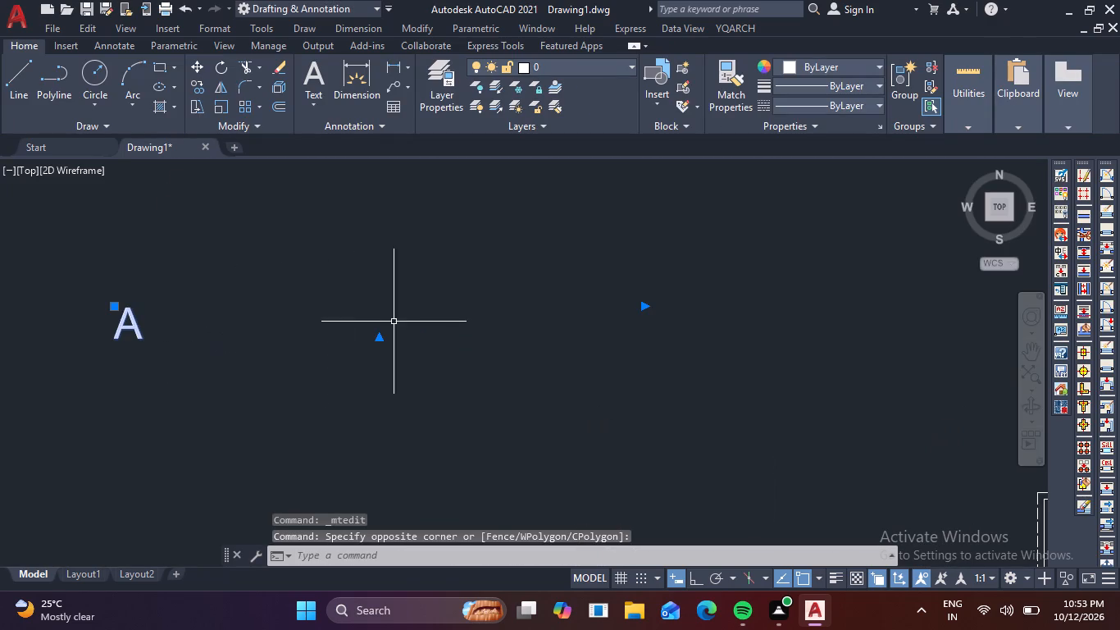
key("Escape")
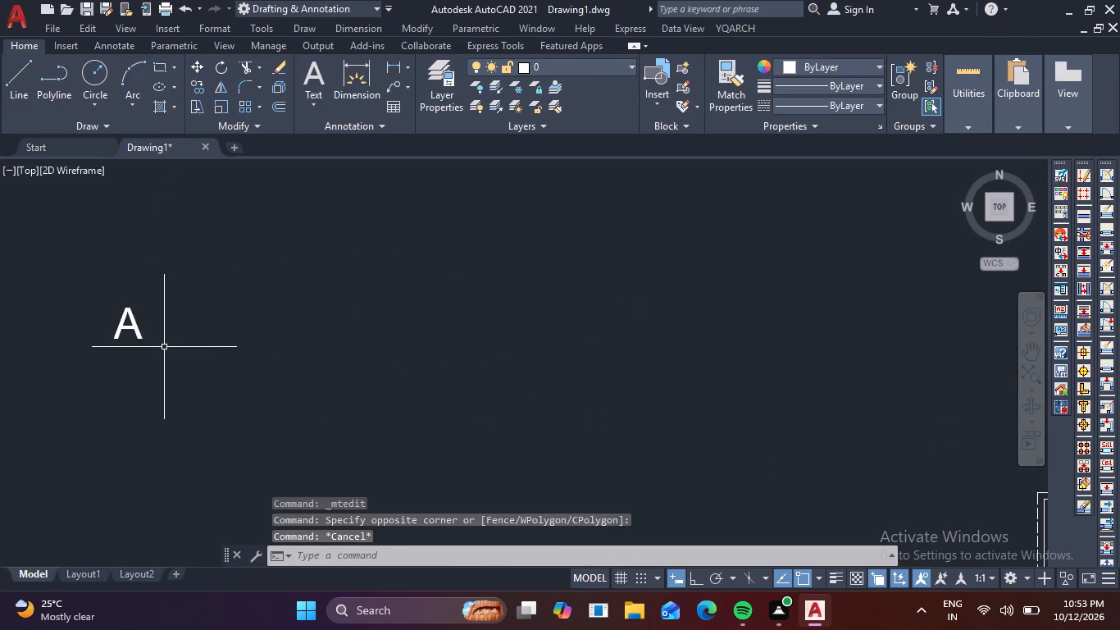
double_click(134, 327)
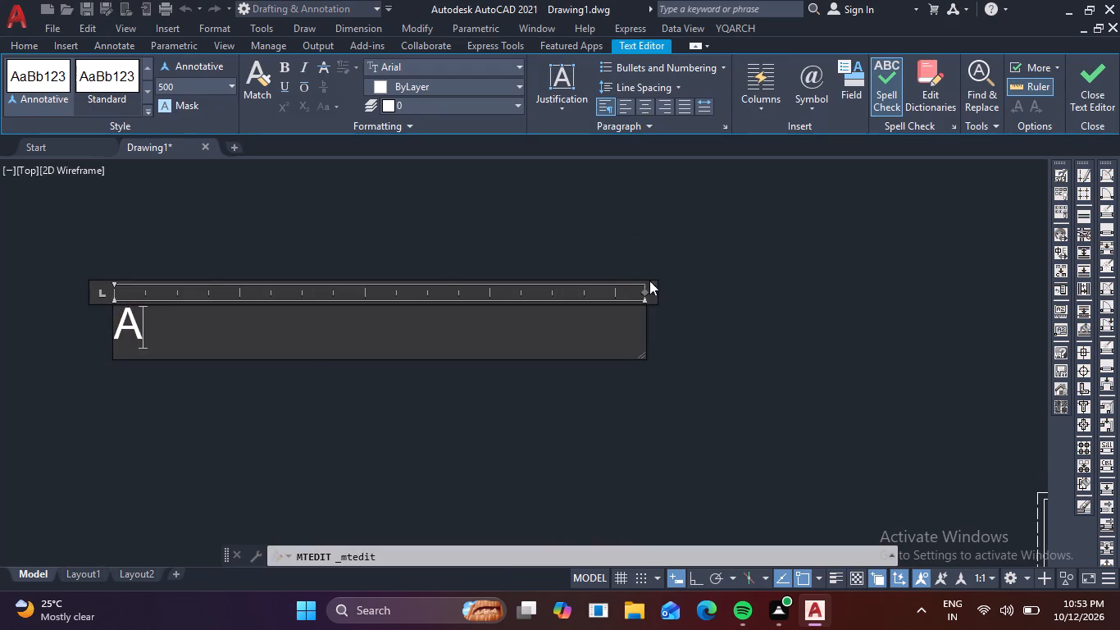
left_click_drag(643, 295, 171, 316)
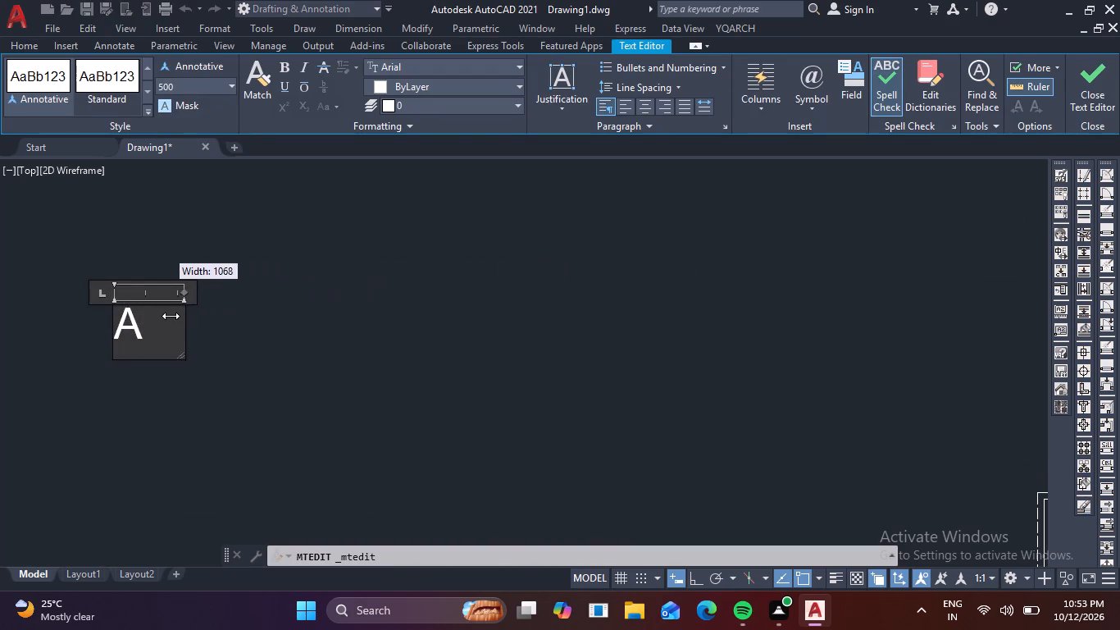
left_click_drag(171, 316, 135, 314)
key("Escape")
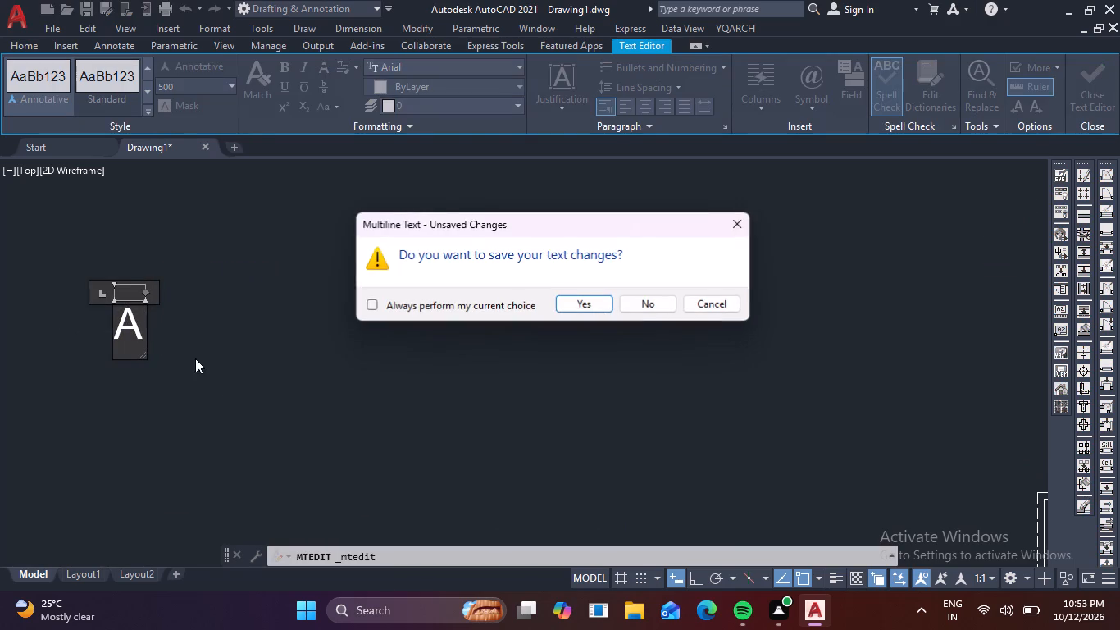
left_click(732, 221)
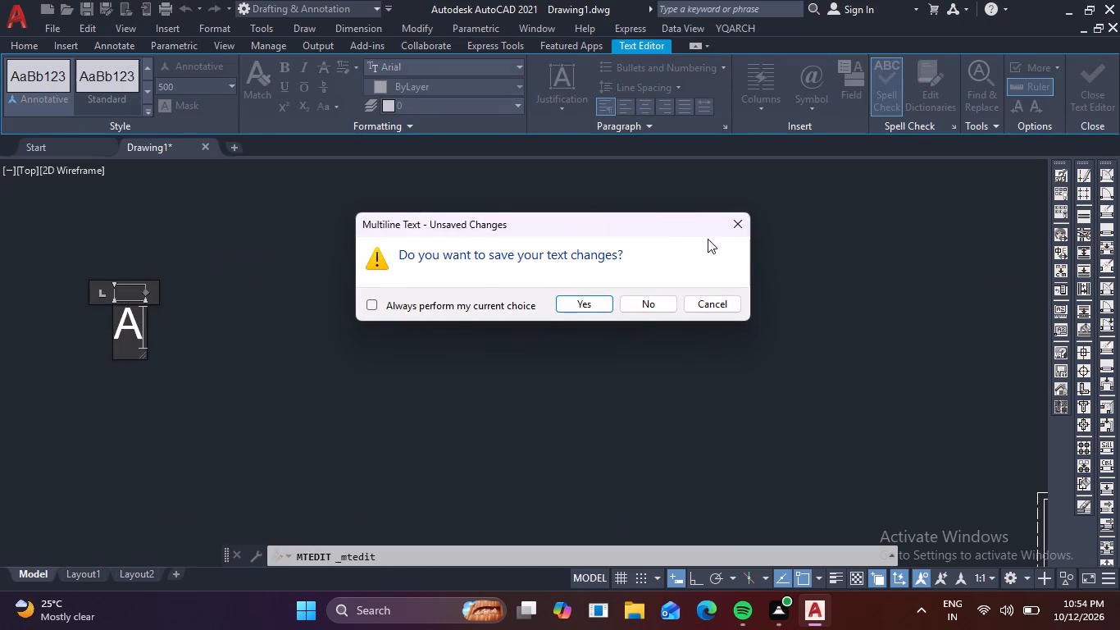
left_click(380, 306)
Copy the letter A to just outside the top-left footing, level with the top horizontal grid line.
left_click_drag(212, 357, 203, 348)
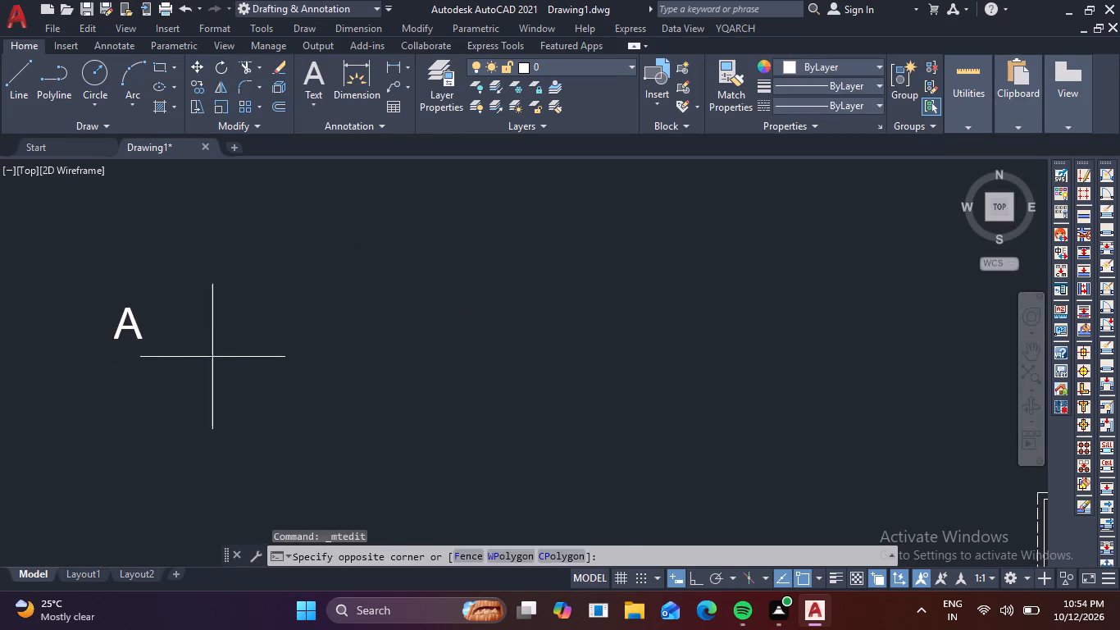
left_click_drag(203, 348, 164, 329)
left_click(66, 292)
type("CO")
key("space")
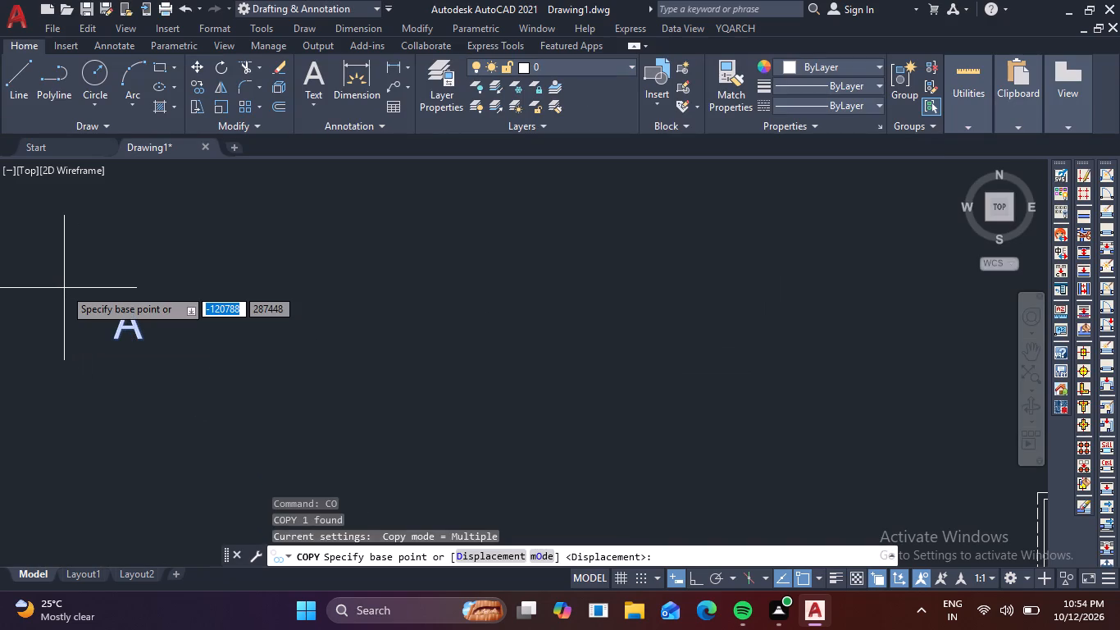
left_click(134, 326)
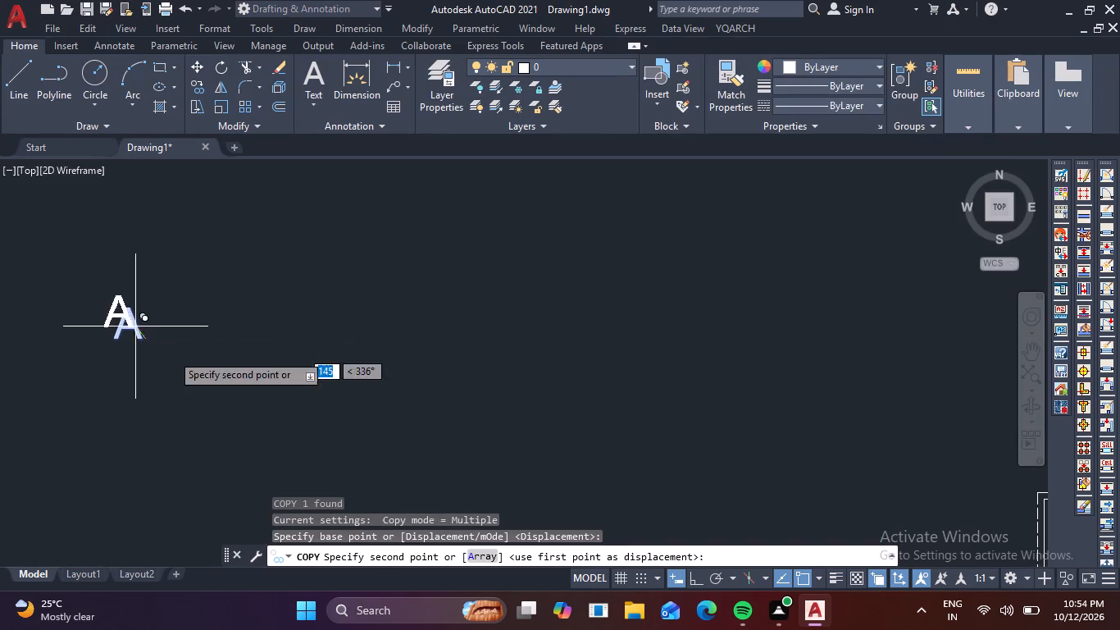
scroll(311, 397, "down", 1)
middle_click_drag(544, 462, 465, 305)
scroll(649, 347, "up", 1)
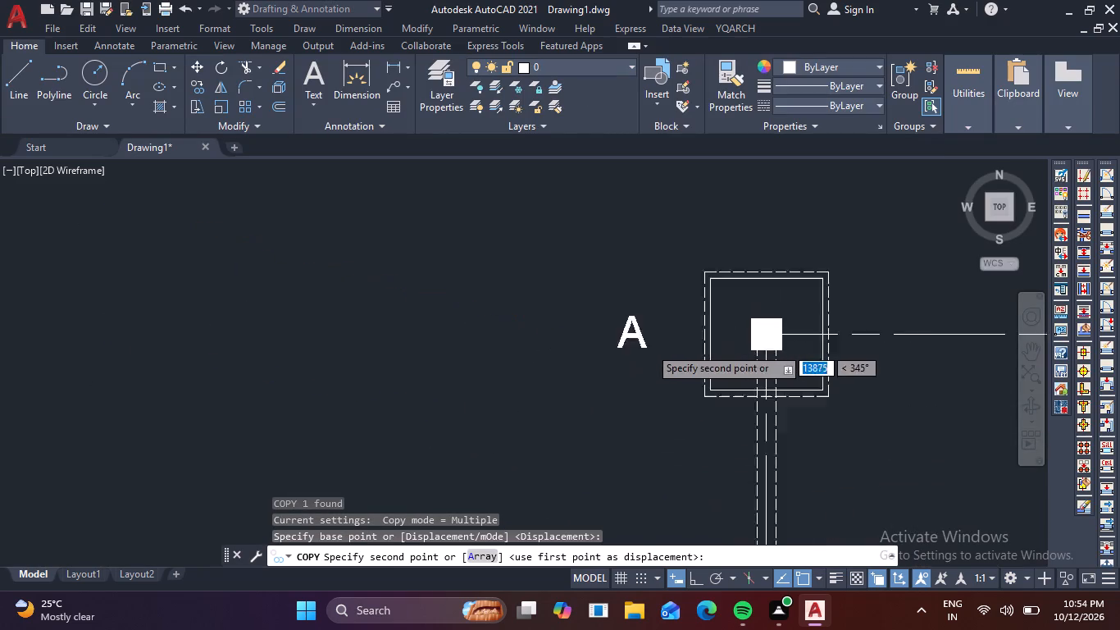
scroll(649, 347, "up", 2)
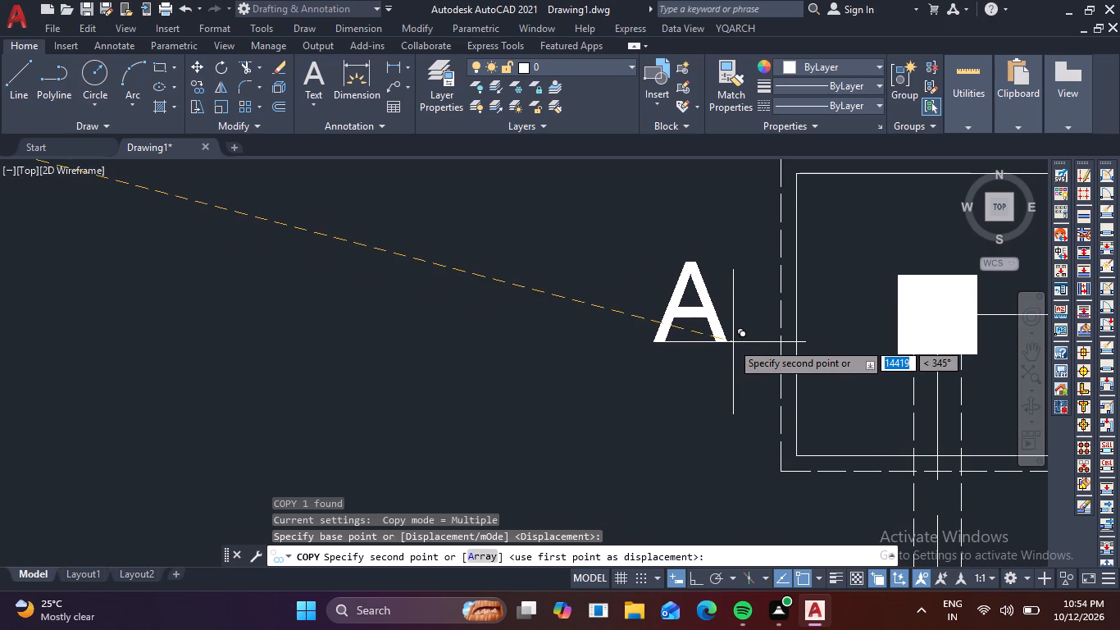
left_click(731, 342)
key("Escape")
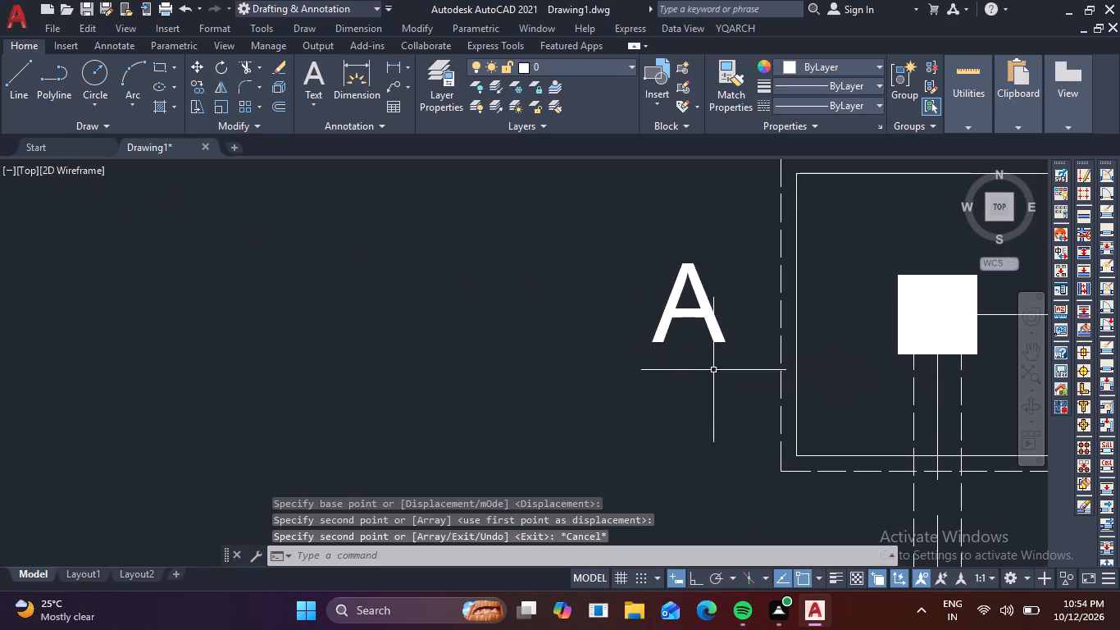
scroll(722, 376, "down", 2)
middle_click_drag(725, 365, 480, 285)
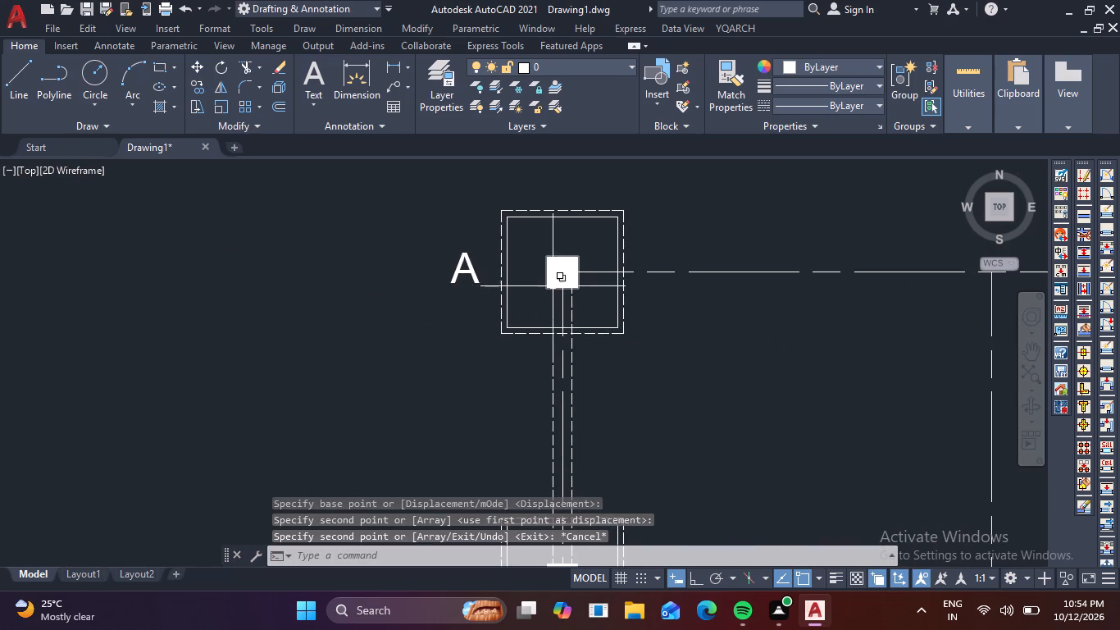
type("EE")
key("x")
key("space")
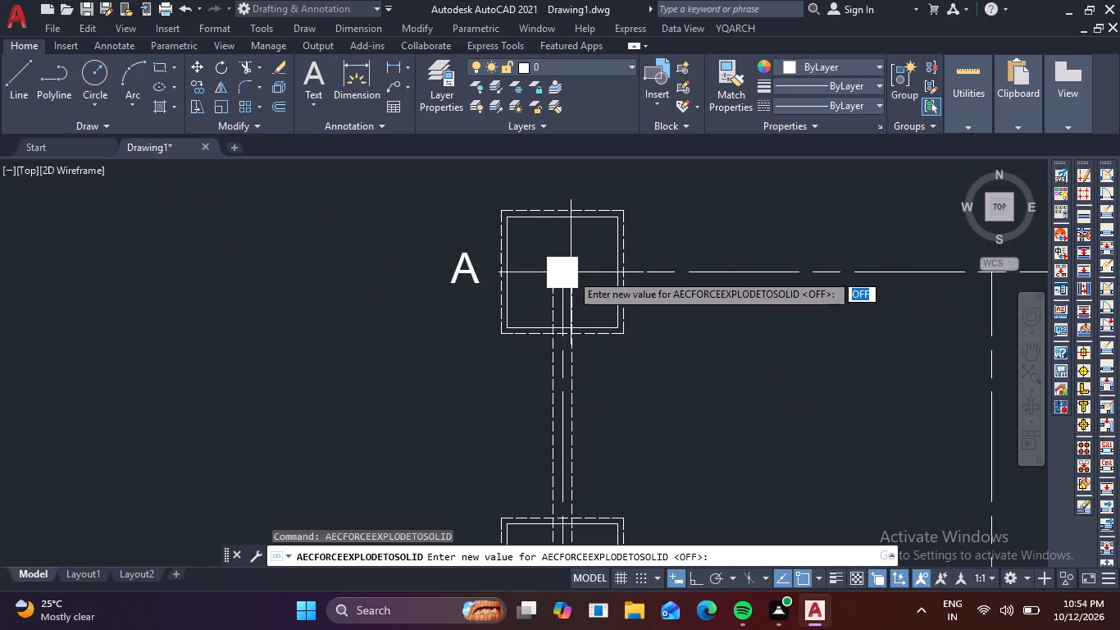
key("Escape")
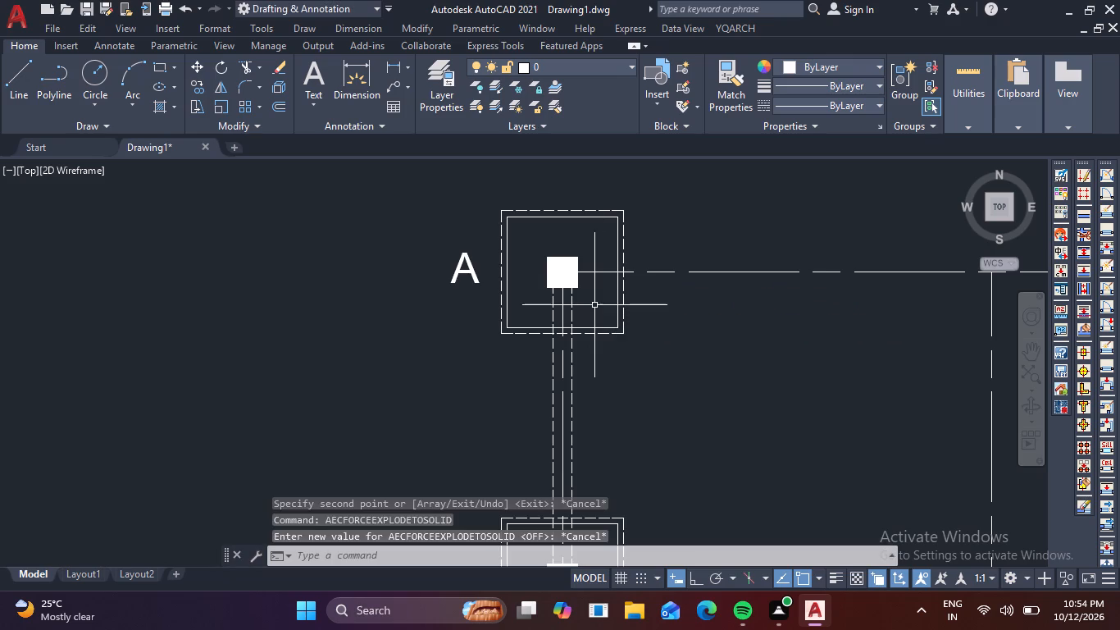
Extend the top horizontal and left vertical grid lines past the top-left column to the footing's inner solid outline.
key("e")
key("x")
key("space")
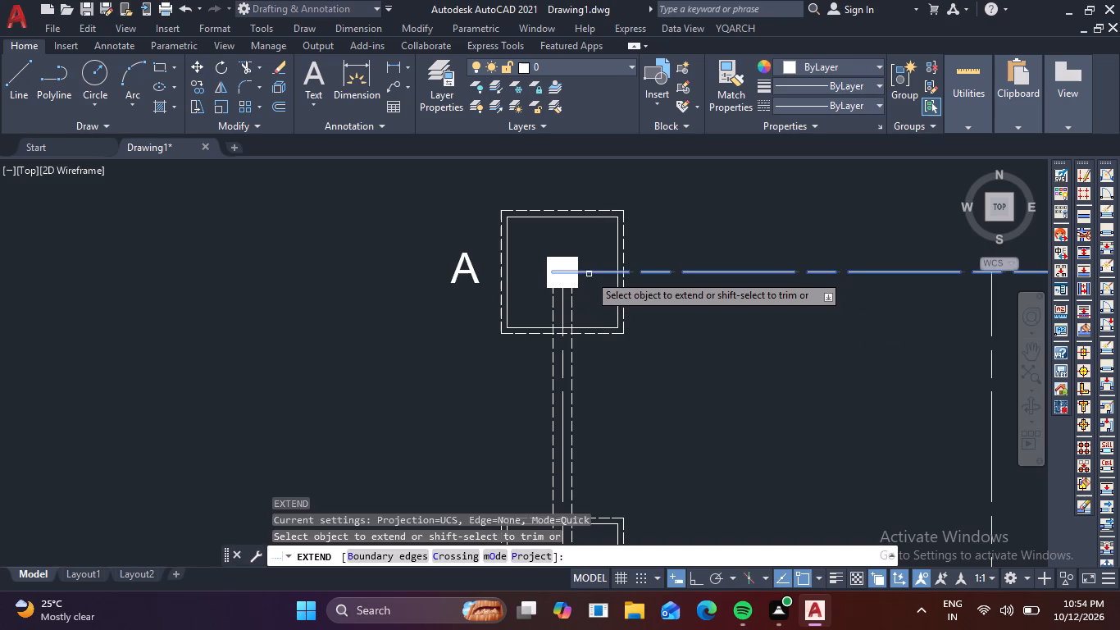
left_click(586, 272)
left_click(585, 272)
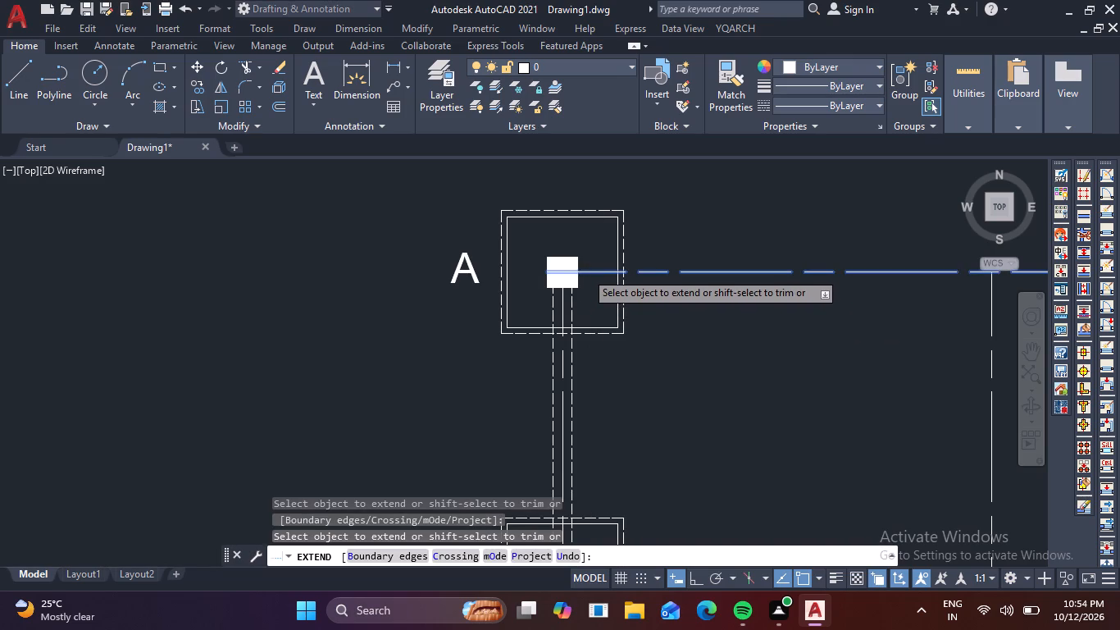
left_click(578, 272)
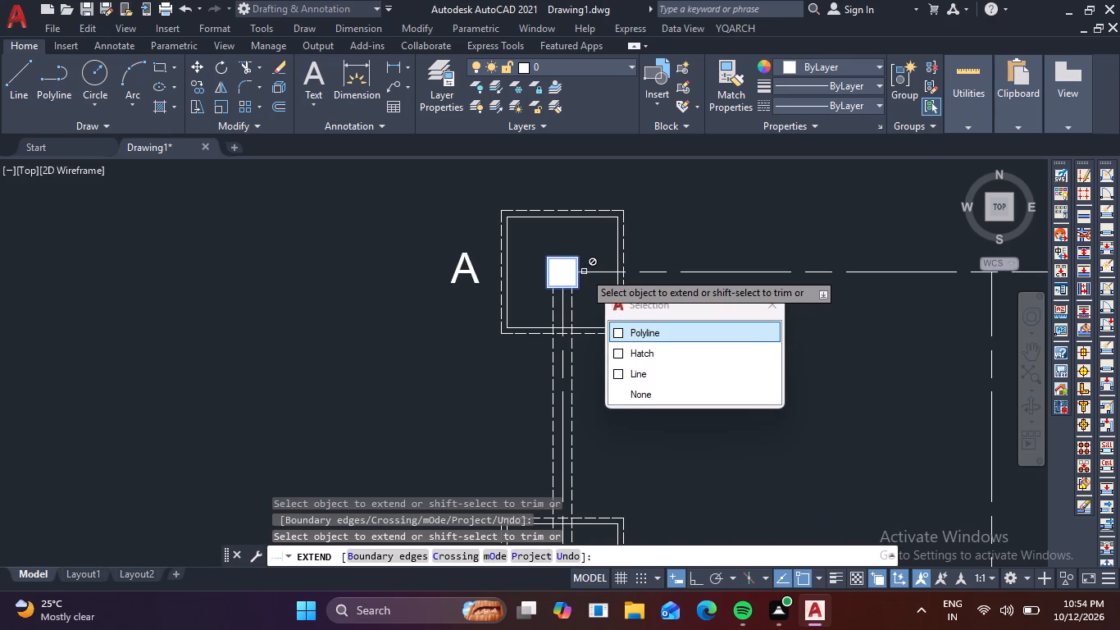
left_click(588, 273)
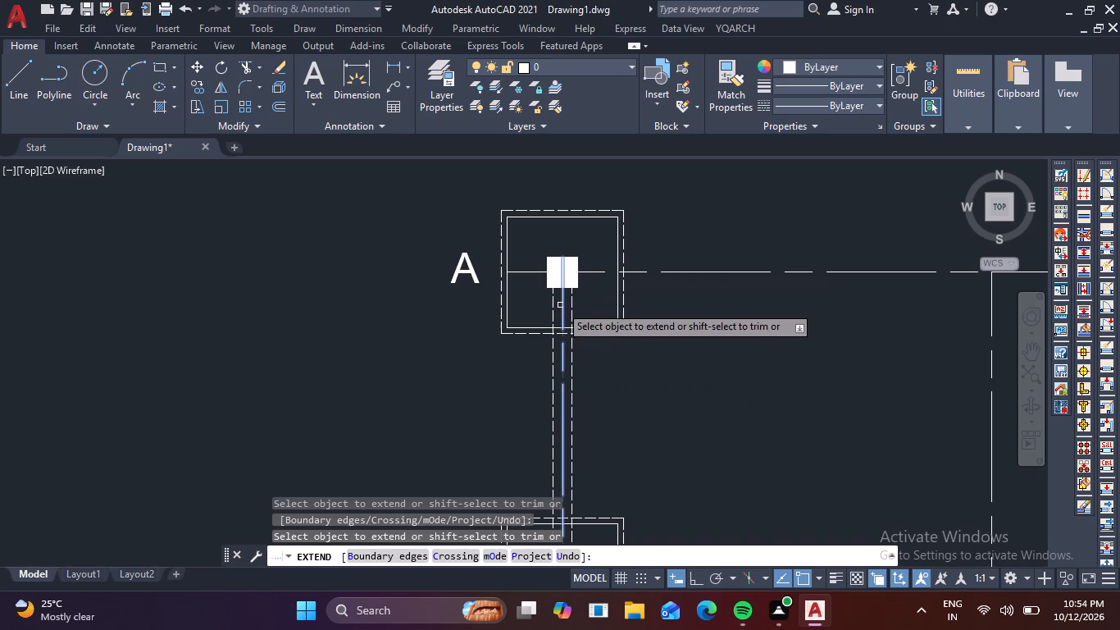
left_click(561, 302)
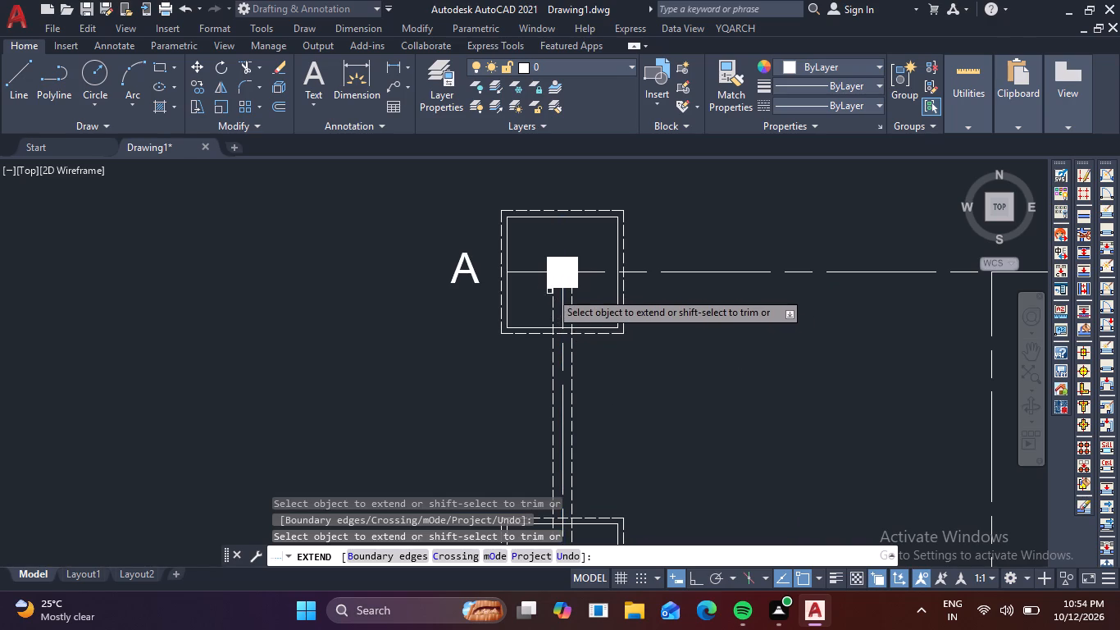
left_click(562, 299)
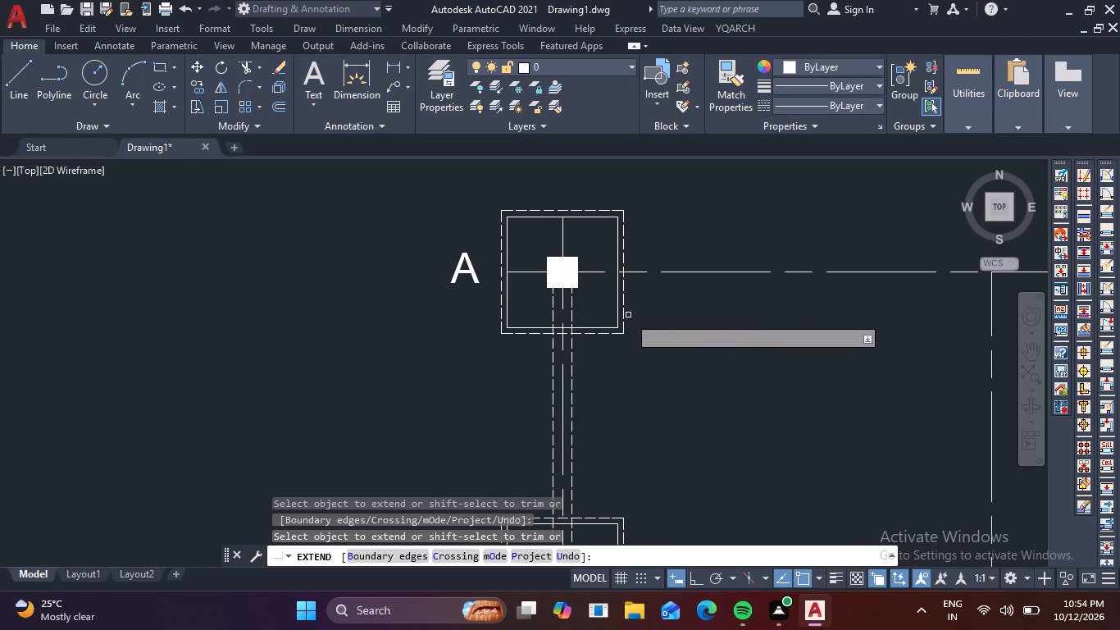
Extend the second horizontal grid line past its left-end column to the far inner edge of the left footing.
scroll(676, 336, "down", 2)
middle_click_drag(689, 385, 667, 290)
scroll(616, 340, "up", 4)
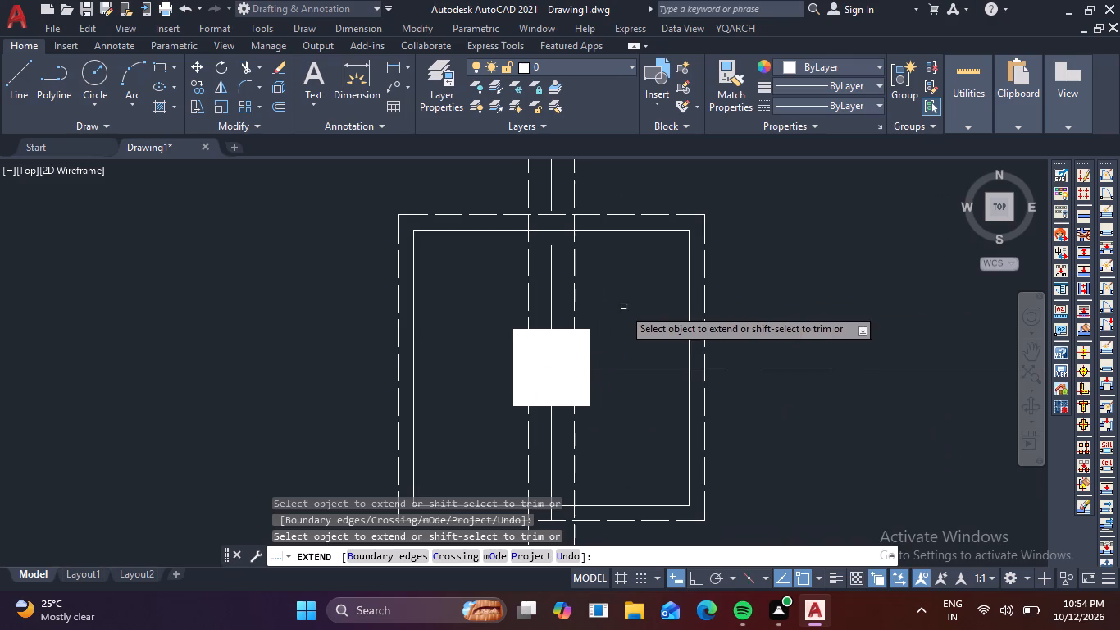
left_click(611, 367)
left_click_drag(631, 329, 625, 358)
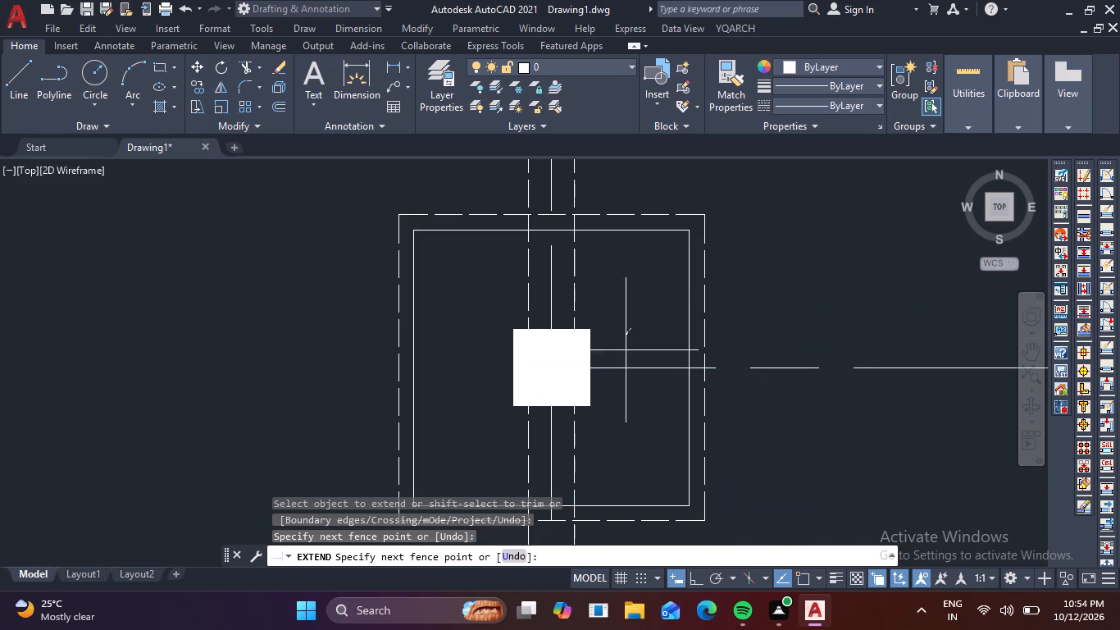
left_click_drag(625, 358, 625, 363)
left_click_drag(611, 336, 618, 414)
left_click_drag(615, 326, 632, 409)
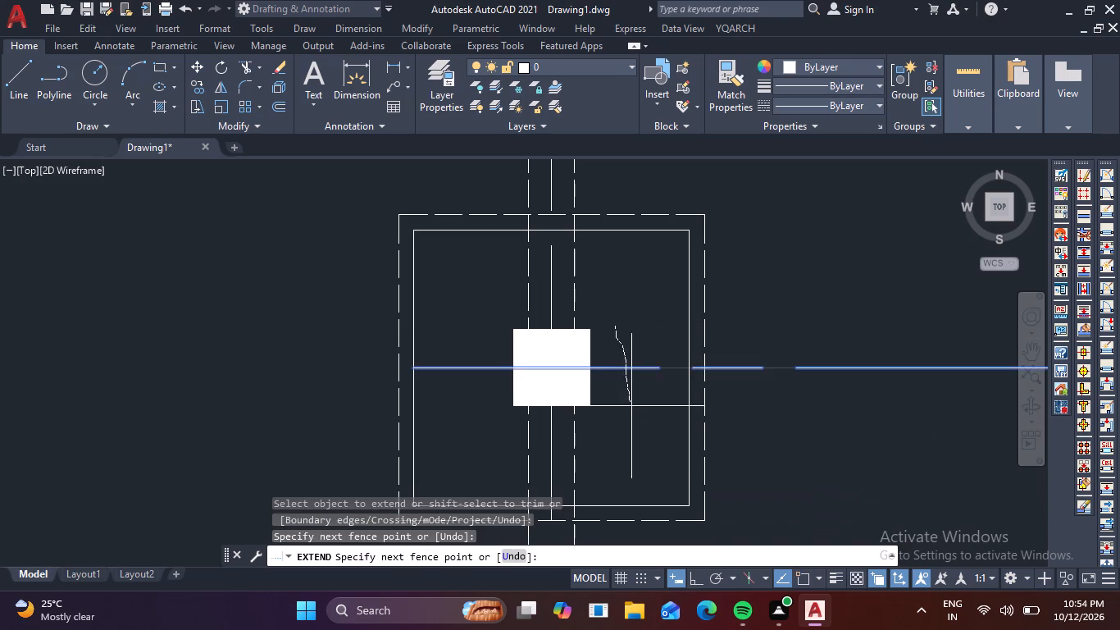
left_click_drag(632, 409, 631, 416)
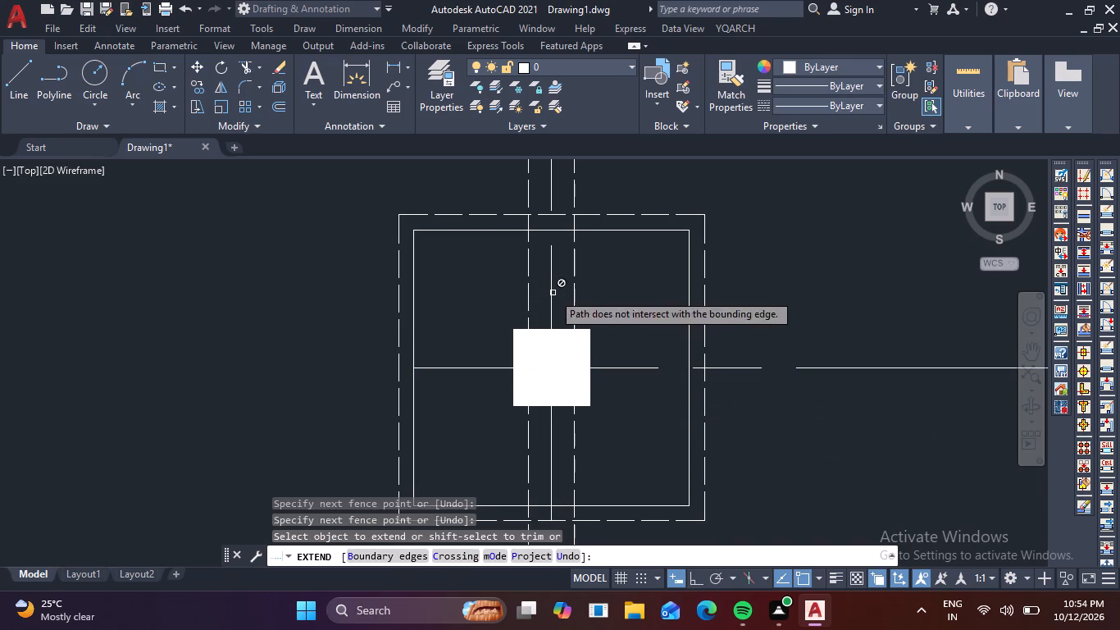
left_click(553, 420)
Extend the third horizontal grid line from the top past its left column to the footing's outer-side solid edge.
scroll(608, 410, "down", 2)
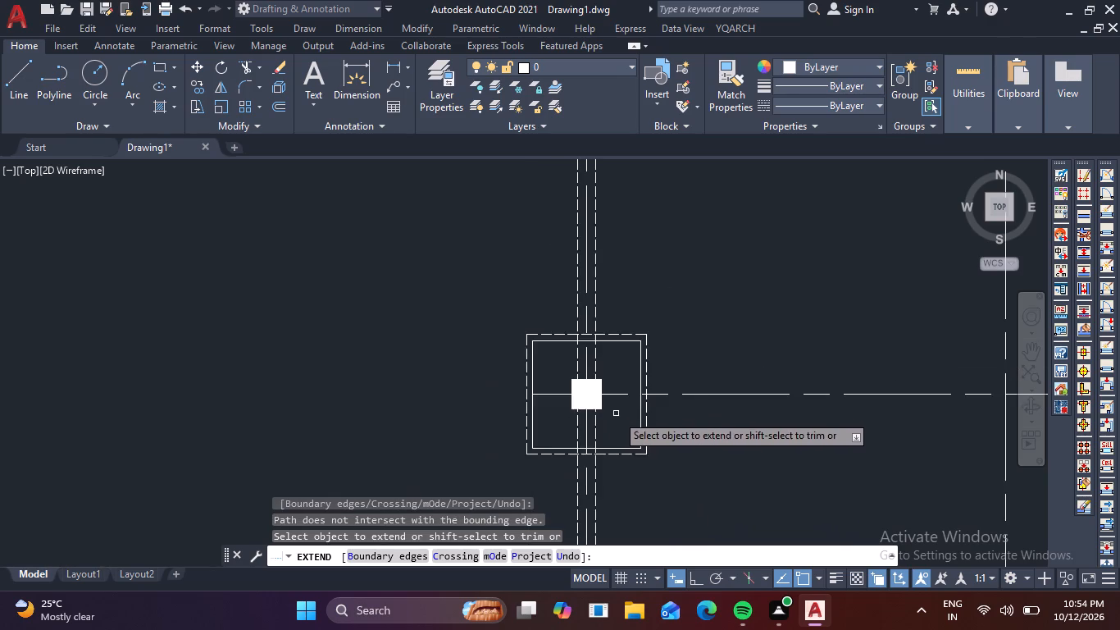
middle_click_drag(615, 430, 637, 276)
middle_click_drag(620, 470, 638, 275)
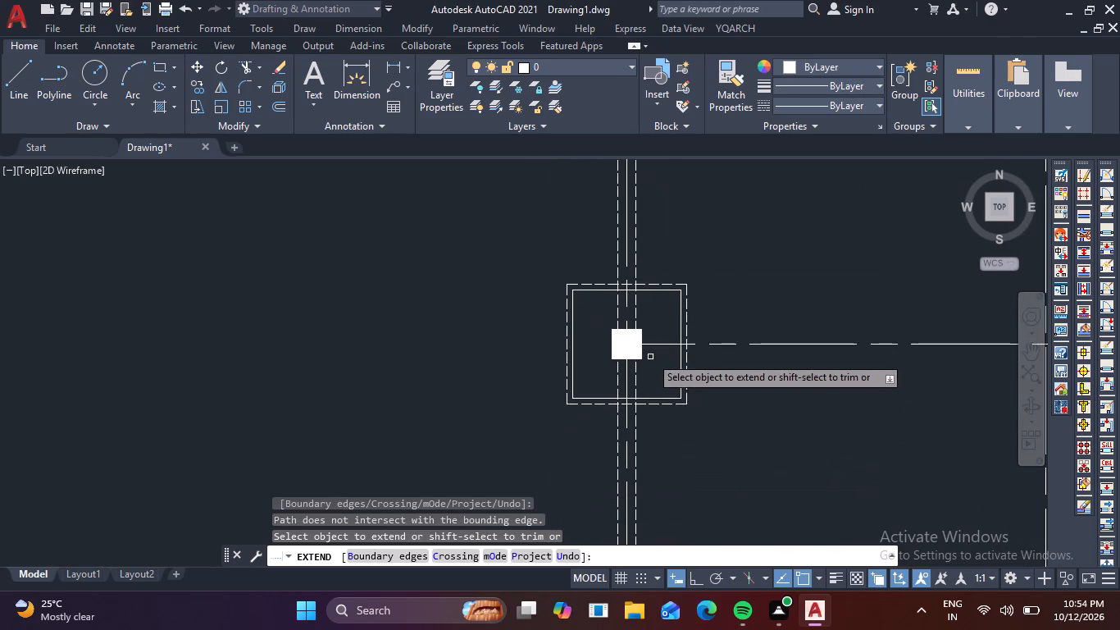
left_click(663, 326)
left_click(662, 373)
left_click(660, 331)
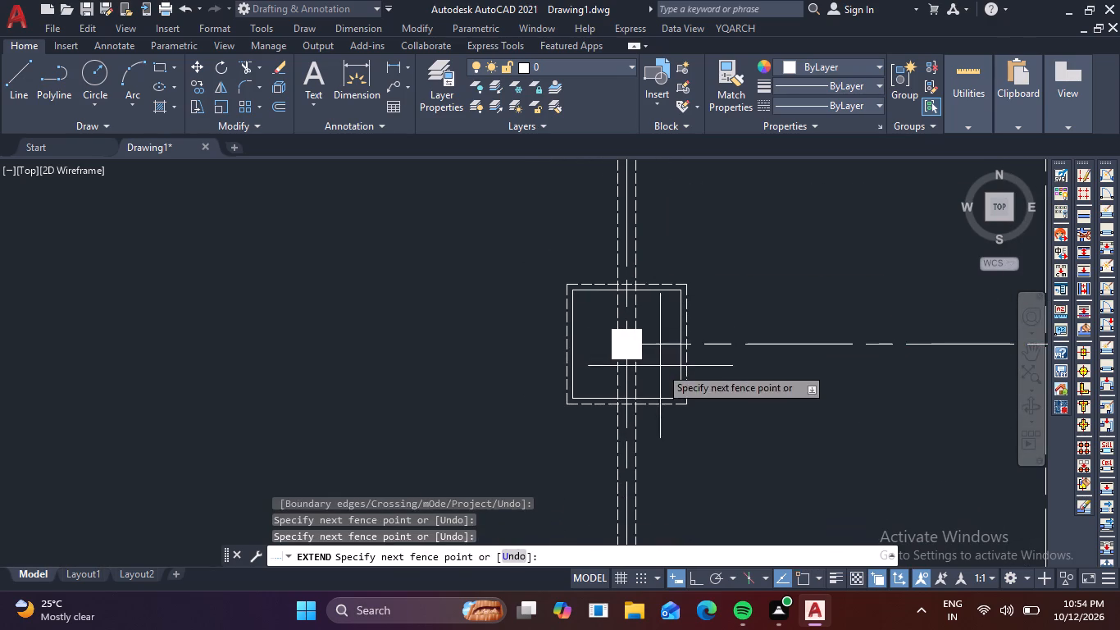
left_click(659, 387)
left_click(664, 319)
left_click(659, 355)
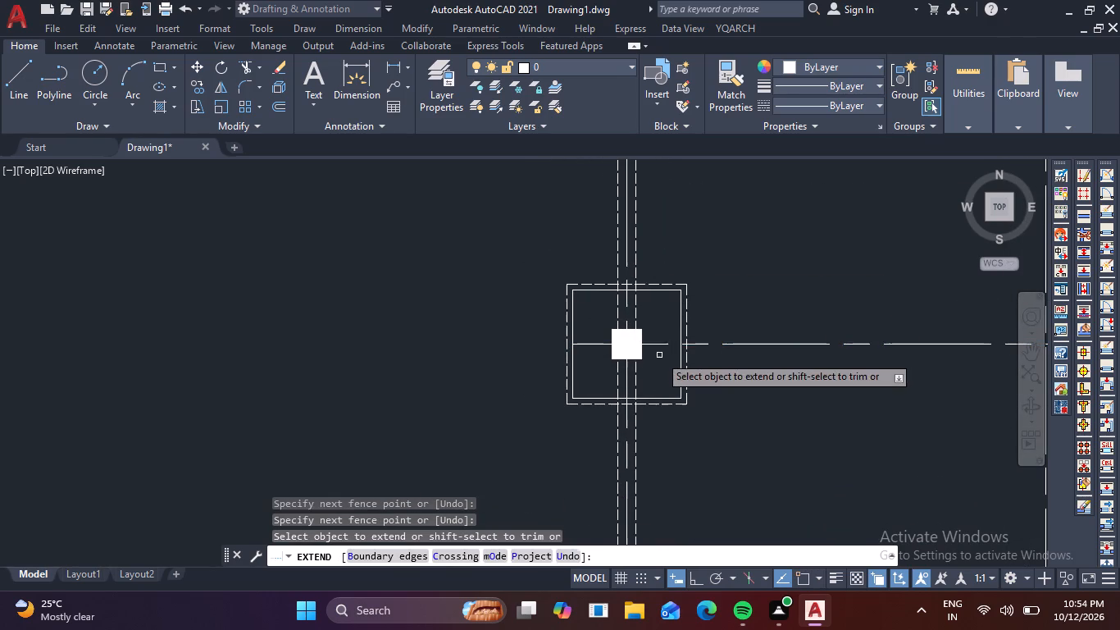
Extend the fourth horizontal grid line from the top past its left column to the footing's outer-side solid edge.
middle_click_drag(682, 442, 732, 203)
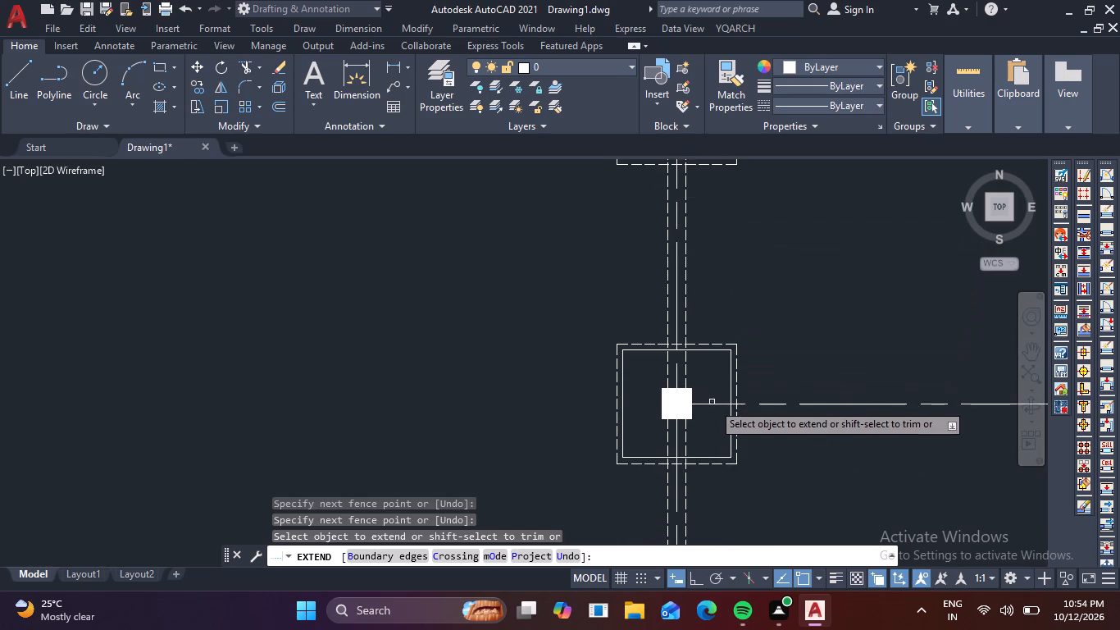
scroll(713, 403, "up", 1)
left_click(703, 388)
left_click(708, 423)
left_click(703, 377)
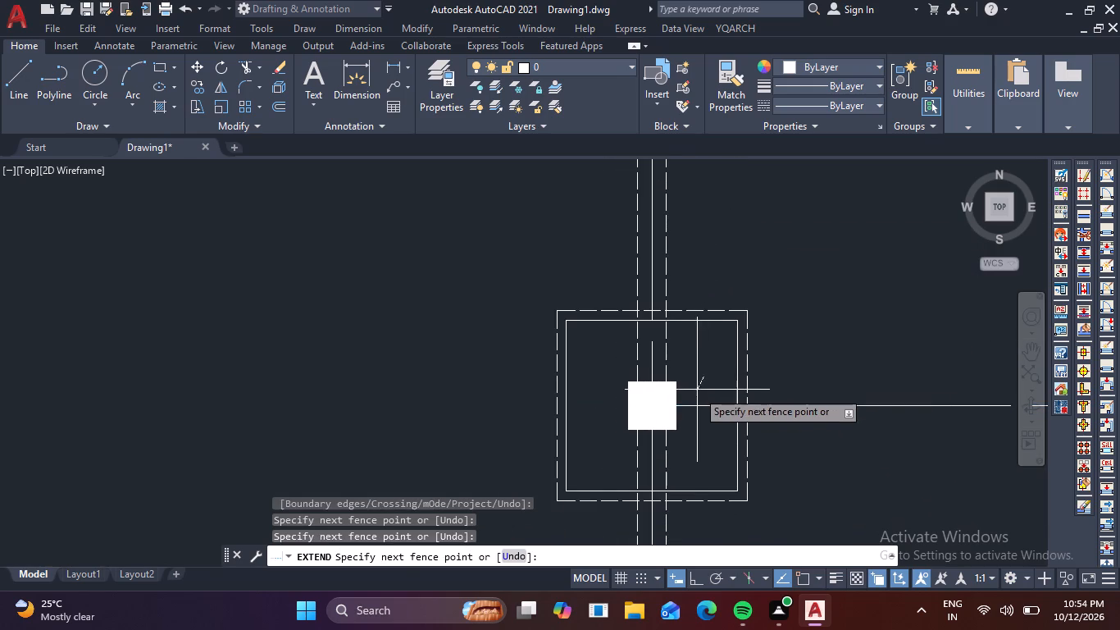
left_click(701, 419)
left_click(704, 380)
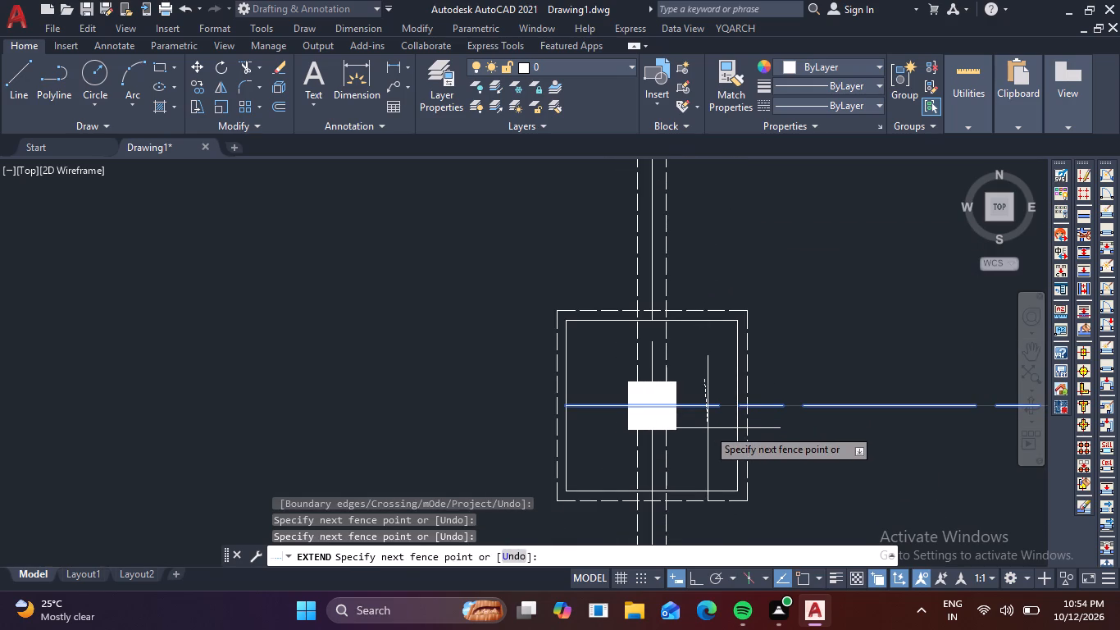
left_click(708, 428)
Extend the fifth horizontal grid line from the top past its left column to the footing's outer-side solid edge.
scroll(735, 413, "down", 2)
middle_click_drag(833, 555, 818, 424)
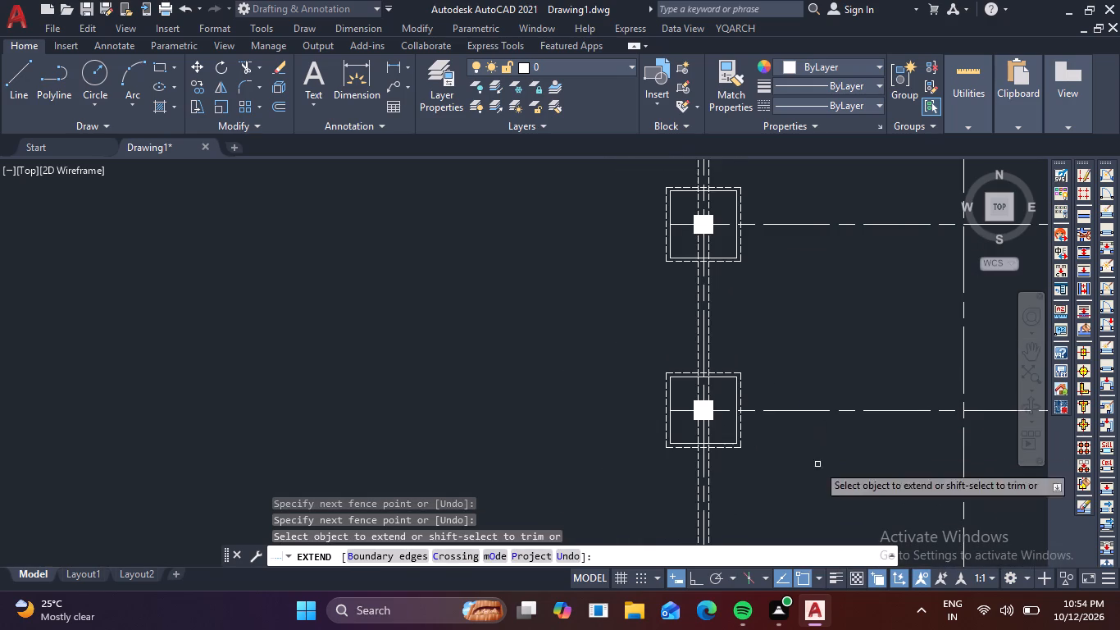
middle_click_drag(817, 486, 750, 204)
scroll(629, 332, "up", 3)
left_click(687, 273)
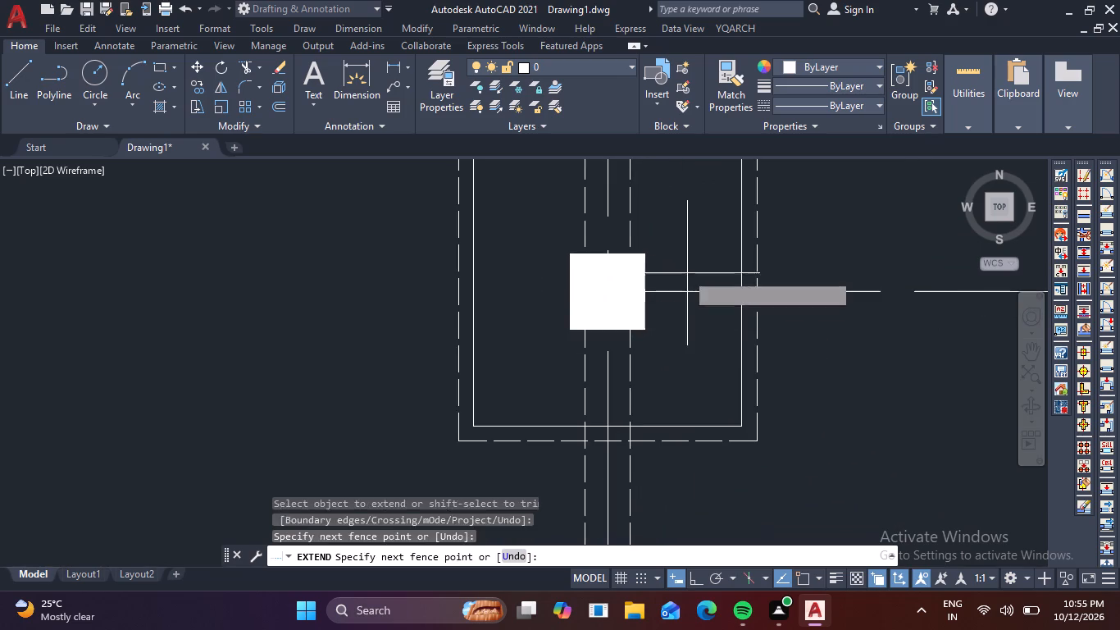
left_click(672, 342)
left_click(693, 253)
left_click(662, 367)
left_click(687, 274)
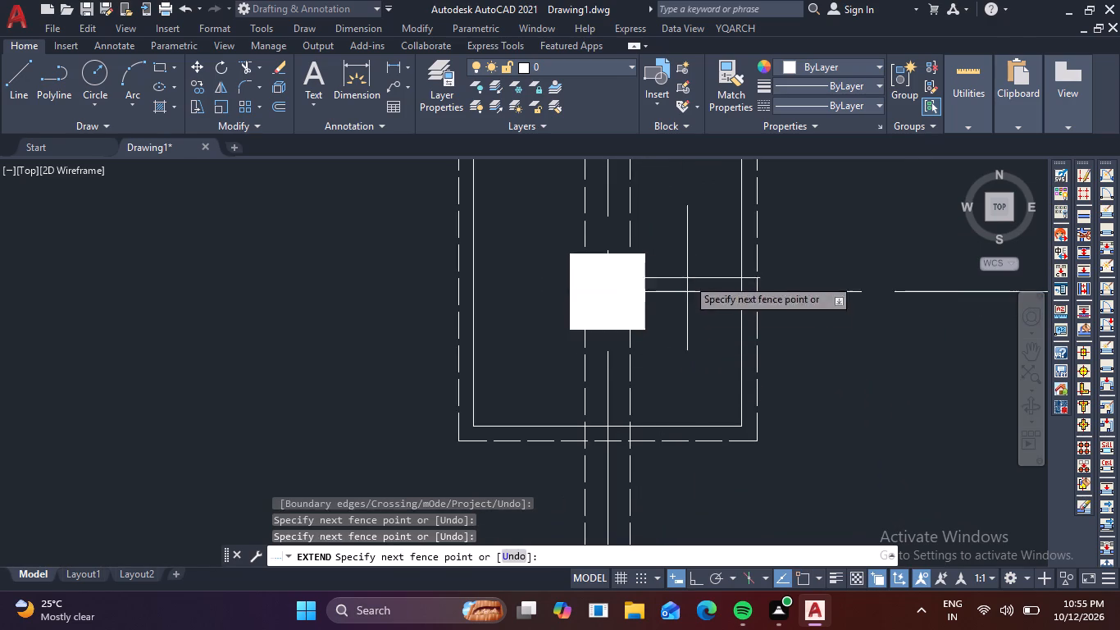
left_click(694, 350)
Extend the sixth horizontal grid line from the top past its left column to the footing's outer-side solid edge.
scroll(762, 399, "down", 3)
middle_click_drag(787, 463, 731, 286)
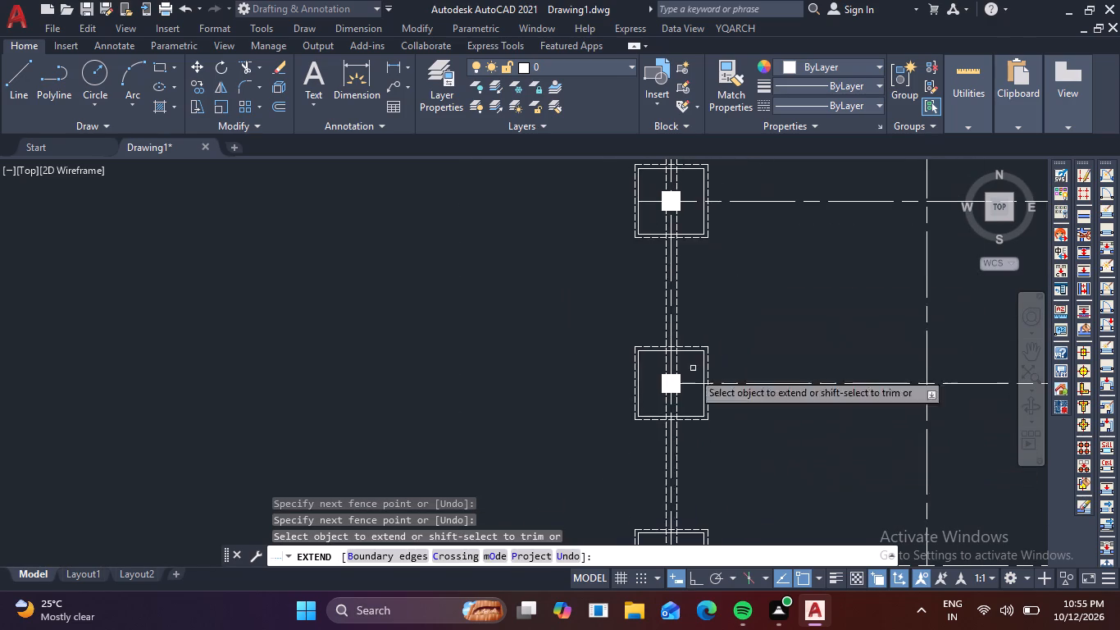
scroll(676, 395, "up", 4)
left_click(693, 345)
left_click(699, 443)
left_click(701, 322)
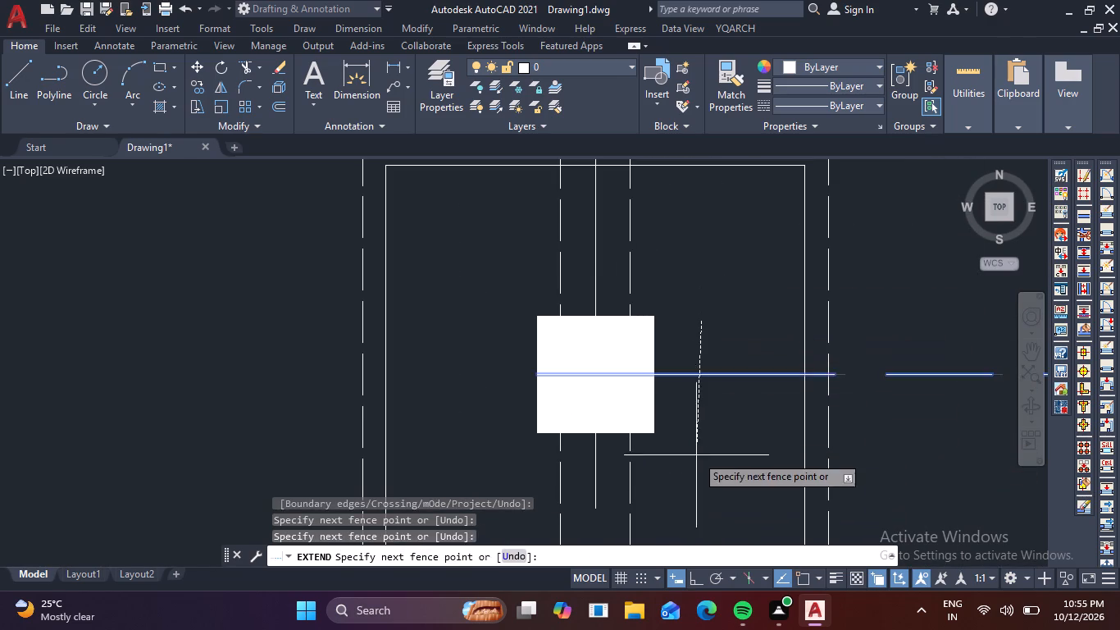
left_click(696, 455)
left_click(685, 327)
left_click(715, 436)
Extend the bottom horizontal grid line past the bottom-left column to the left solid edge of its footing.
scroll(771, 447, "down", 2)
middle_click_drag(819, 459, 746, 252)
scroll(735, 391, "down", 2)
middle_click_drag(752, 436, 725, 324)
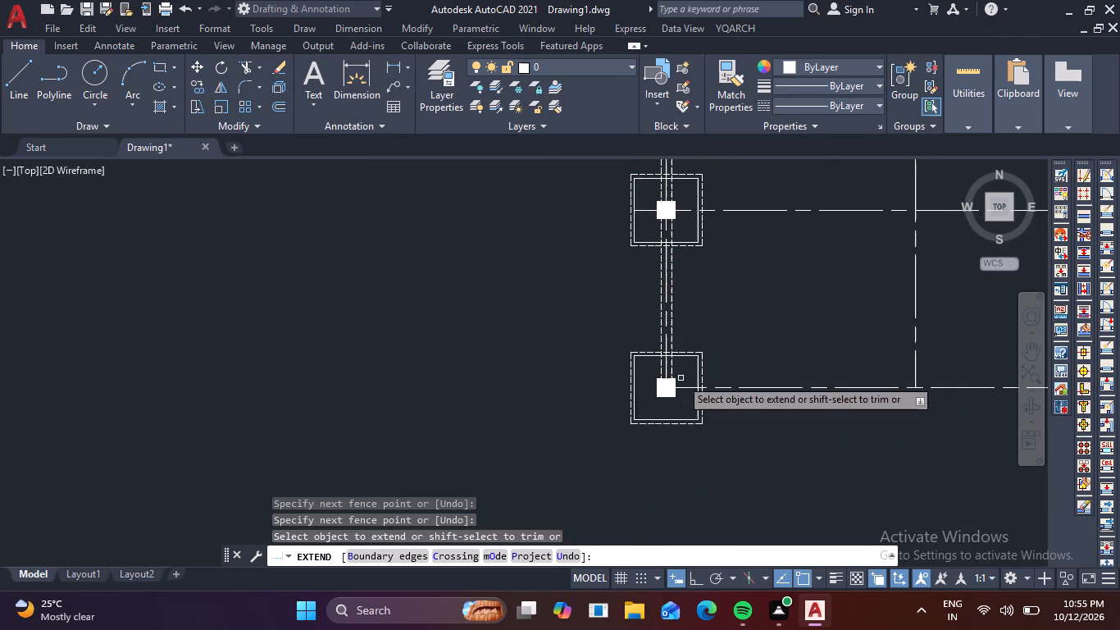
scroll(668, 389, "up", 3)
left_click(712, 369)
left_click(696, 451)
left_click(722, 358)
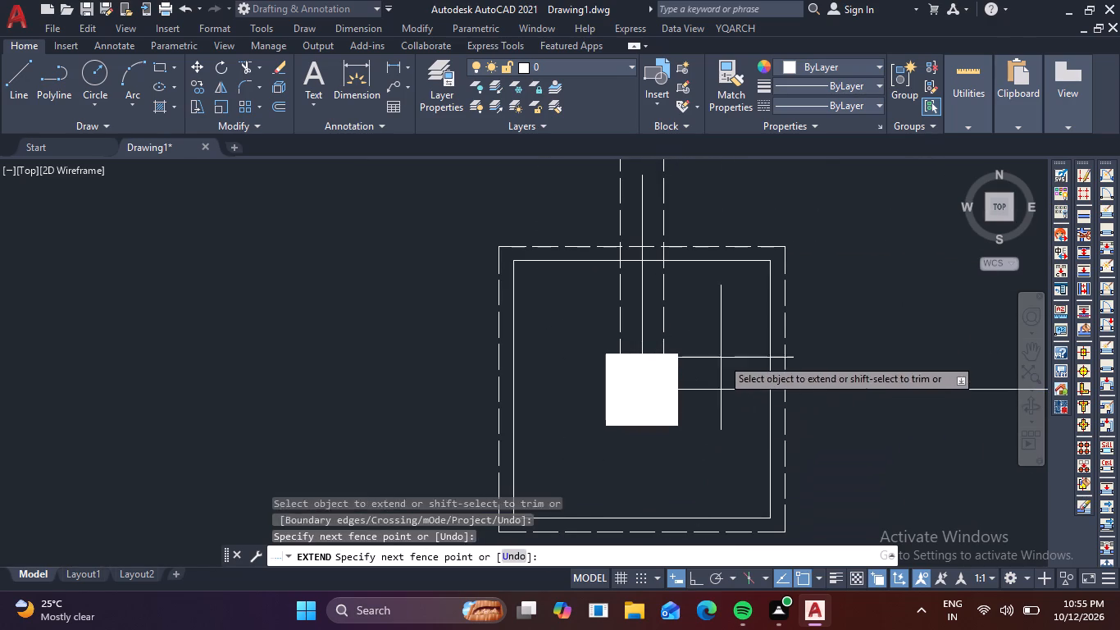
left_click(704, 466)
left_click(700, 370)
left_click(695, 399)
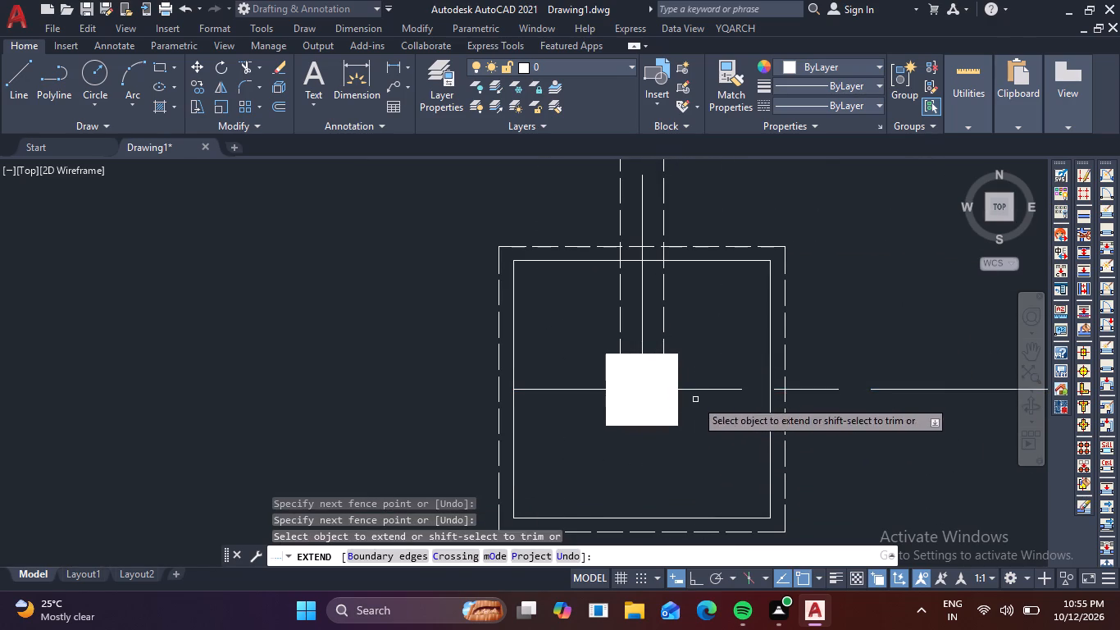
Extend the left vertical grid line down past the bottom-left column to the footing's lower solid edge.
scroll(649, 363, "up", 2)
scroll(635, 326, "down", 1)
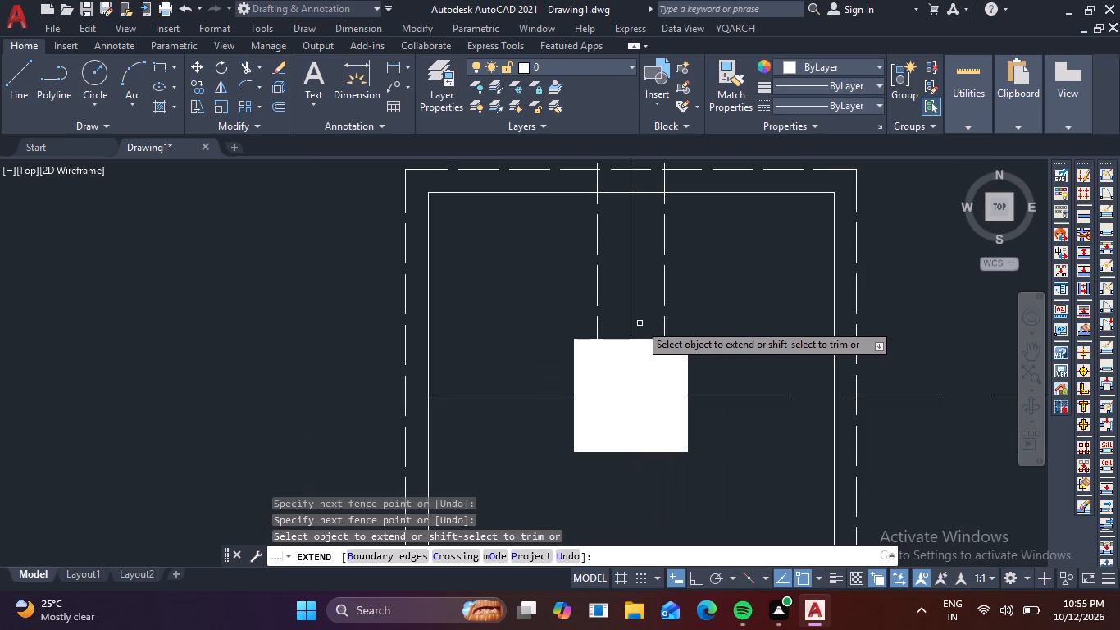
scroll(644, 327, "down", 1)
middle_click(651, 278)
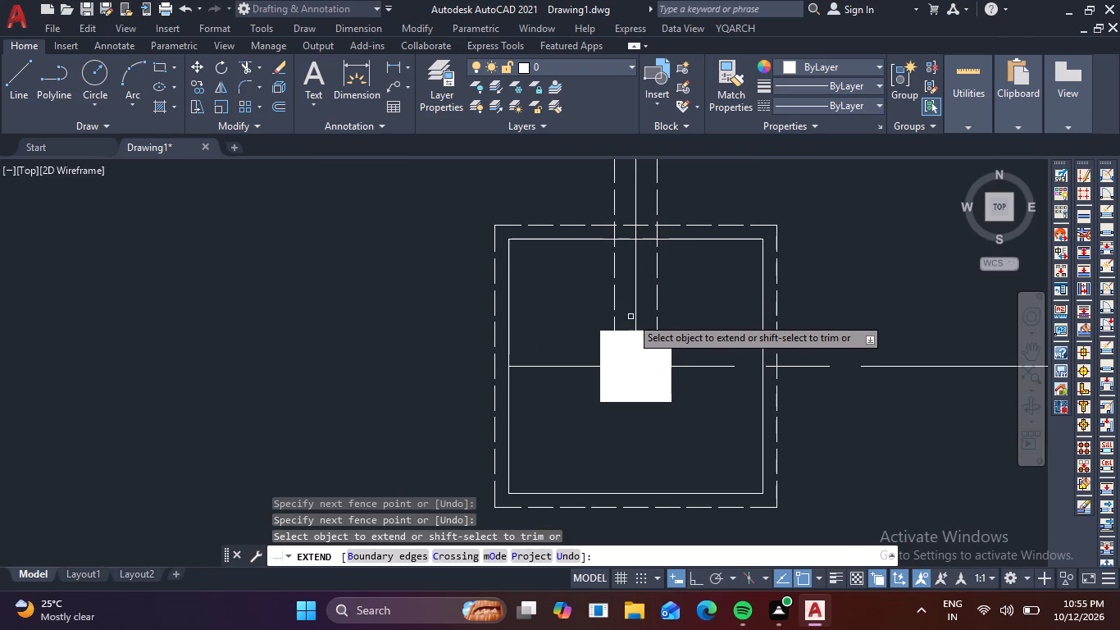
left_click(635, 317)
left_click(637, 316)
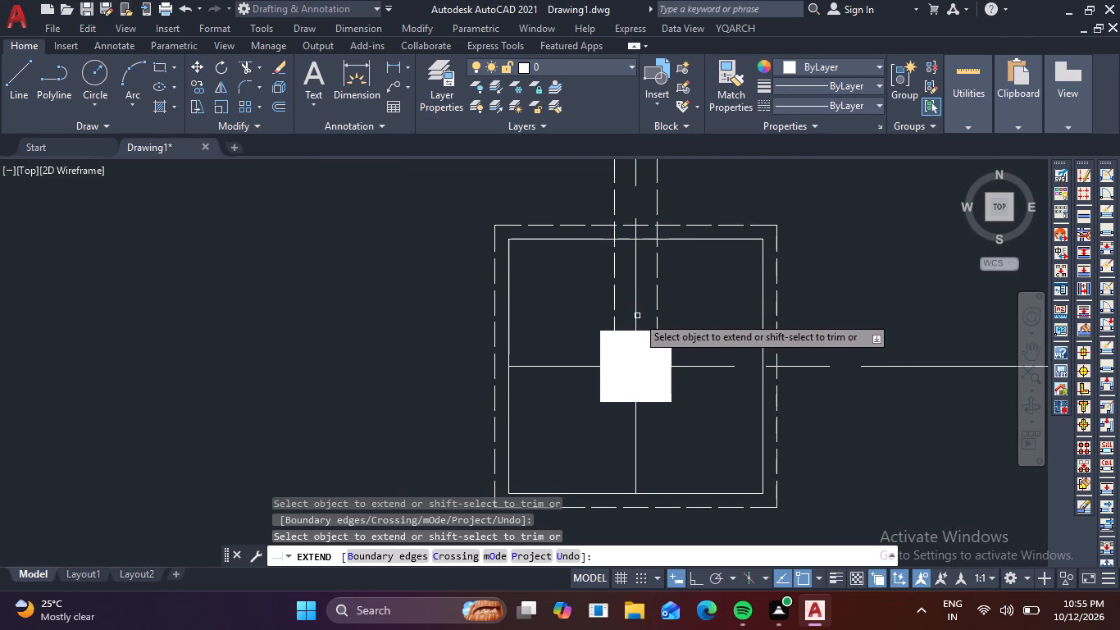
Extend the bottom horizontal and right vertical grid lines past the bottom-right column to the footing's right and lower solid edges.
scroll(670, 338, "down", 3)
middle_click_drag(790, 388, 463, 383)
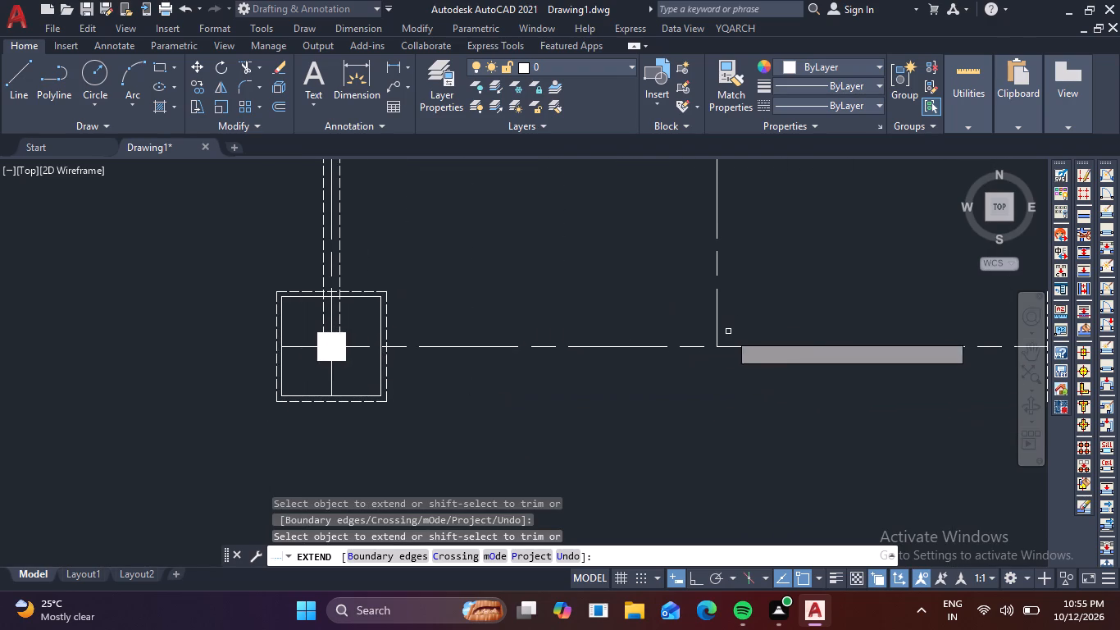
scroll(722, 366, "down", 1)
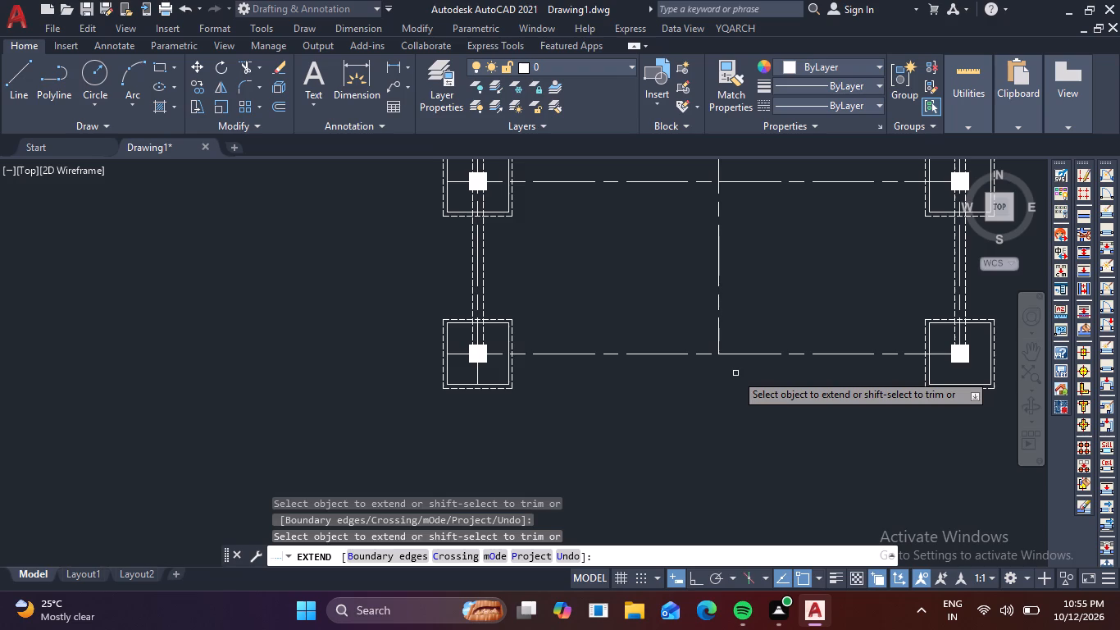
middle_click_drag(759, 411, 746, 405)
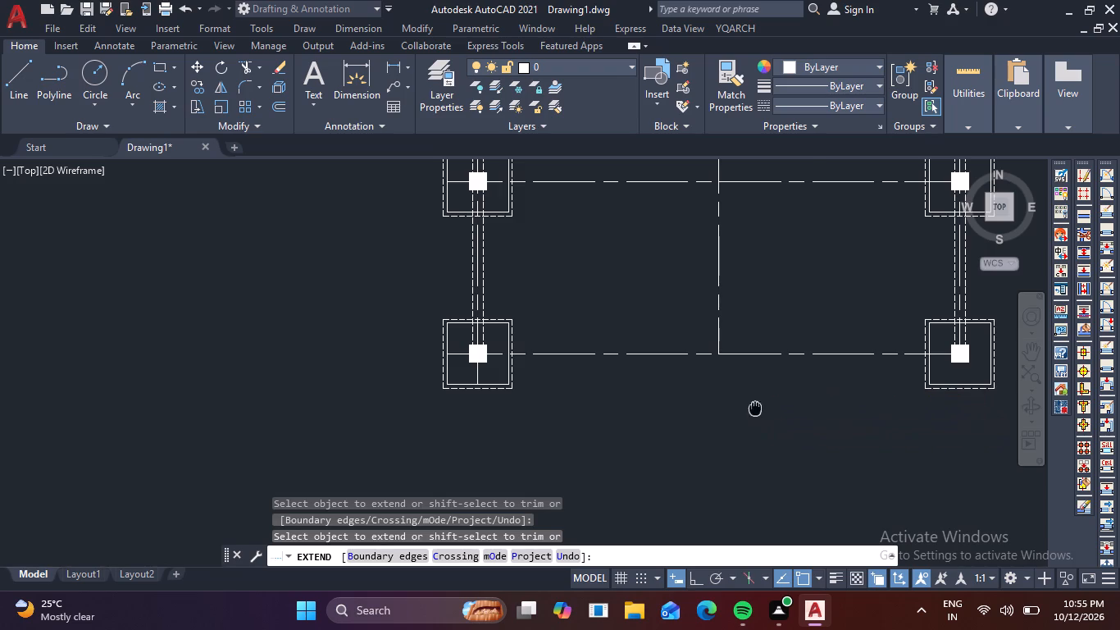
middle_click_drag(746, 405, 504, 408)
scroll(660, 359, "up", 3)
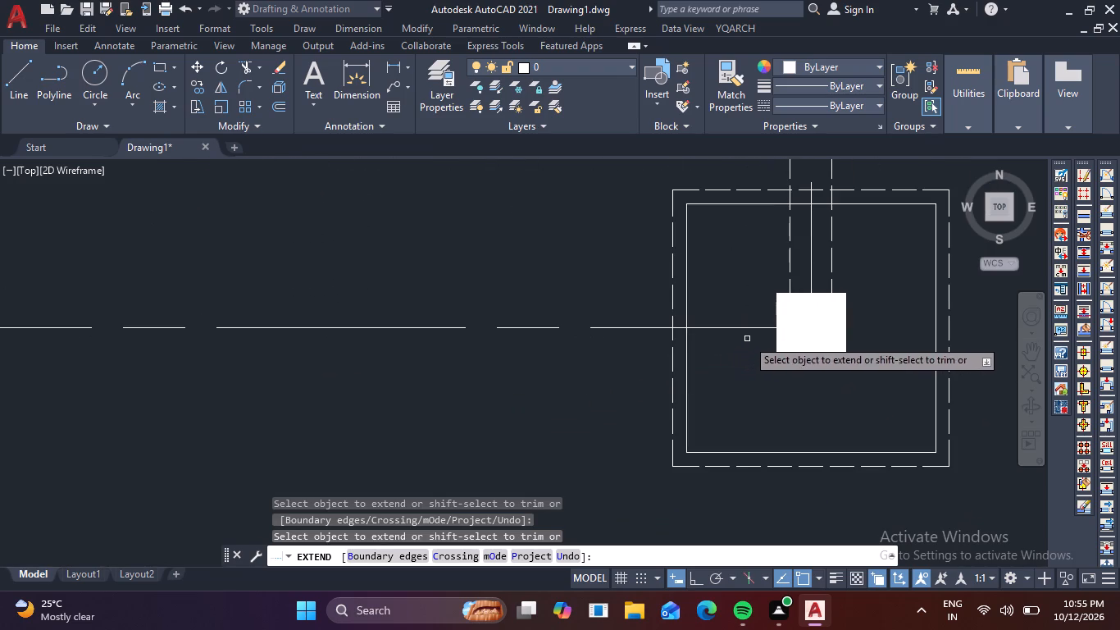
left_click(733, 307)
left_click(758, 403)
left_click(750, 311)
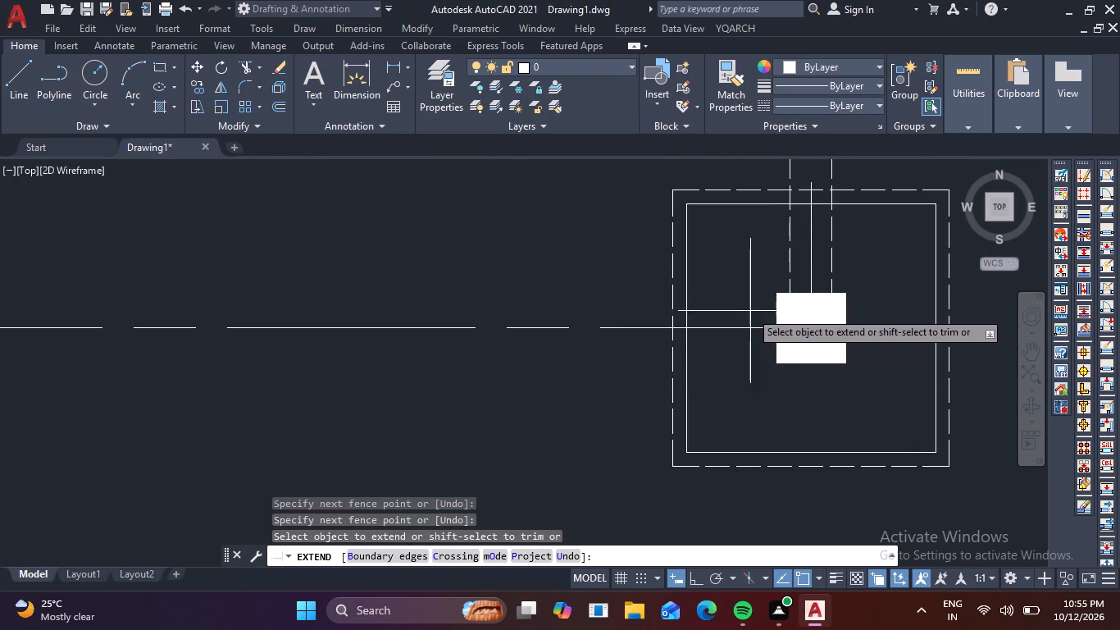
left_click(761, 377)
left_click(735, 304)
left_click(730, 387)
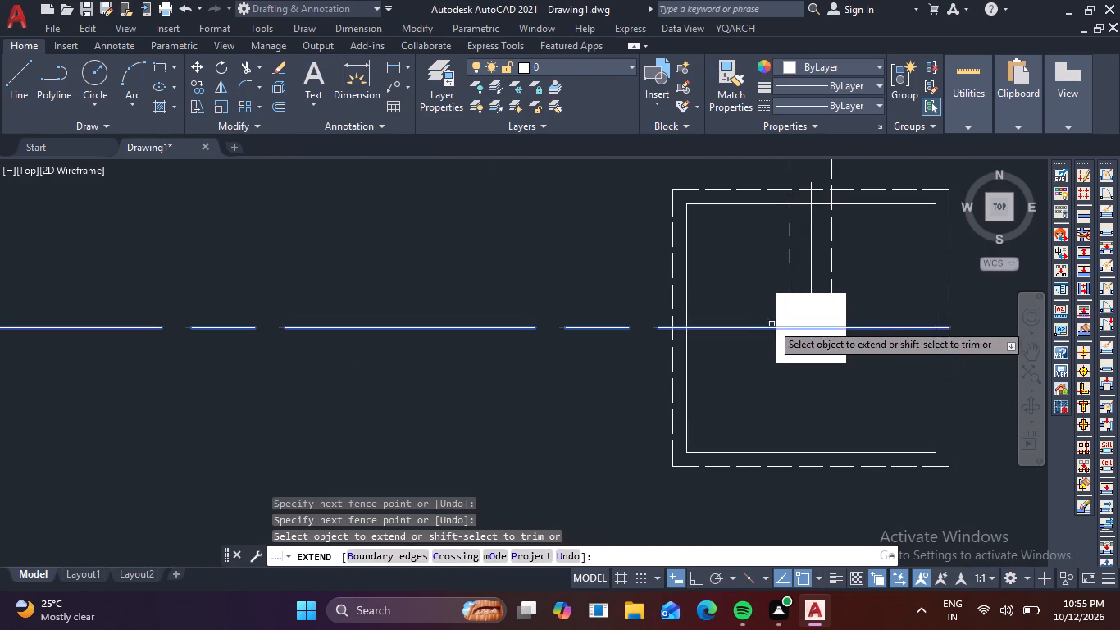
left_click(811, 276)
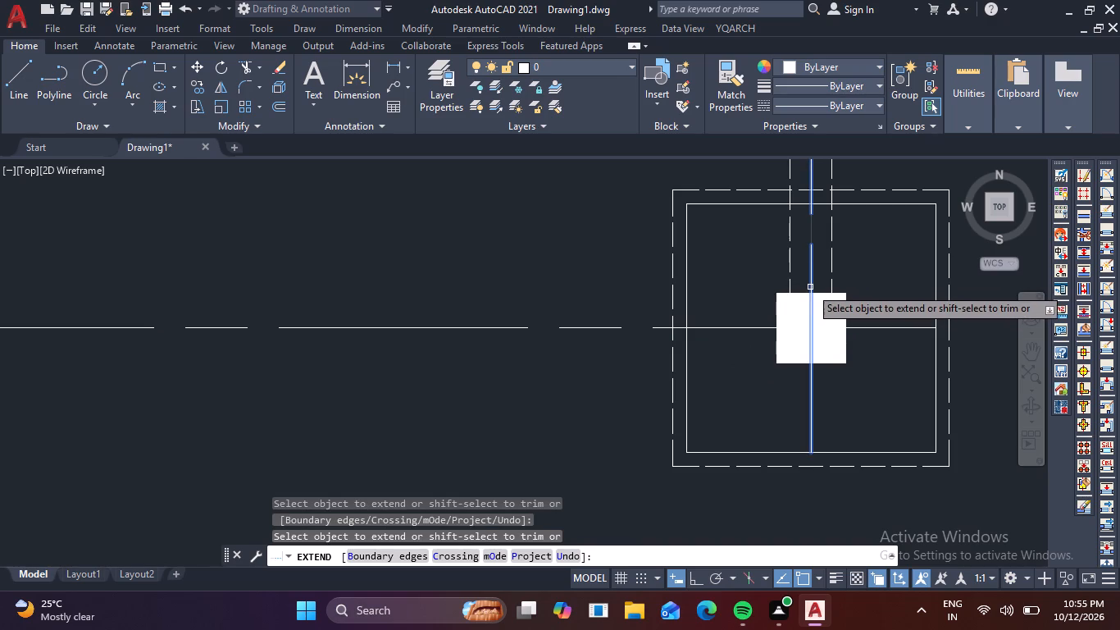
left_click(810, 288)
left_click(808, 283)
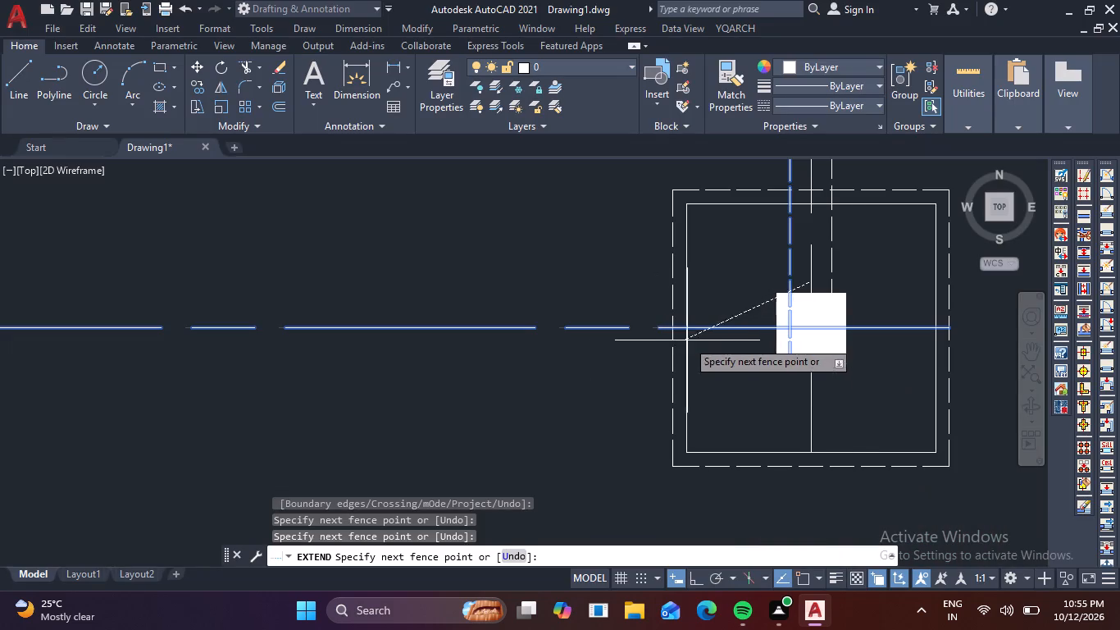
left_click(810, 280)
Extend the sixth horizontal grid line from the top past its right column to the footing's right solid edge.
middle_click_drag(722, 299, 680, 482)
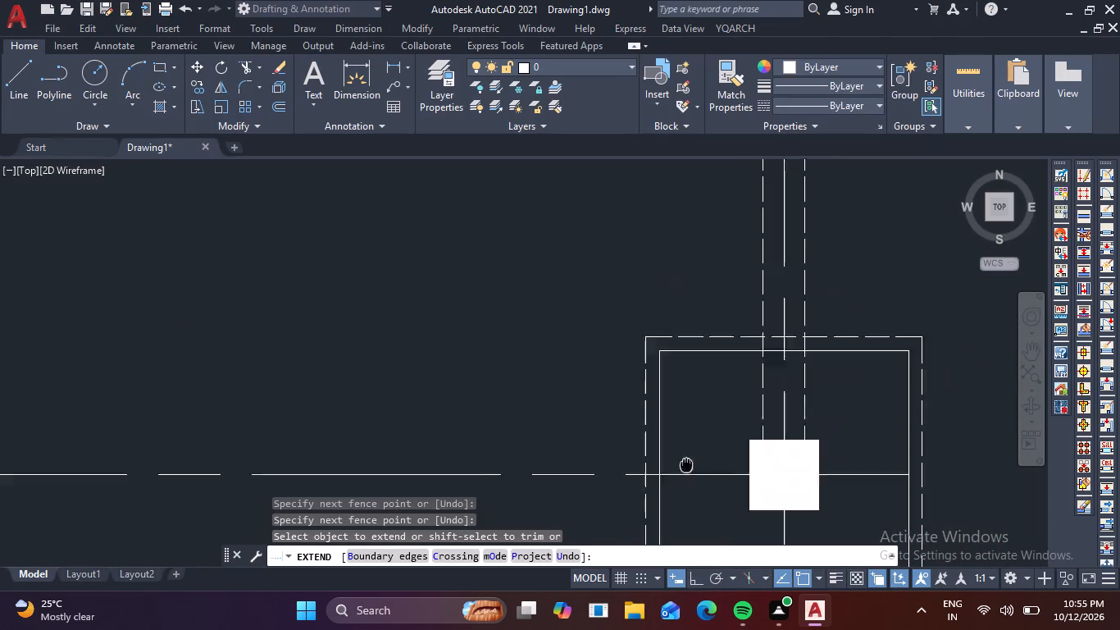
middle_click_drag(680, 482, 644, 629)
scroll(594, 321, "down", 2)
middle_click_drag(603, 326, 592, 472)
scroll(619, 357, "up", 3)
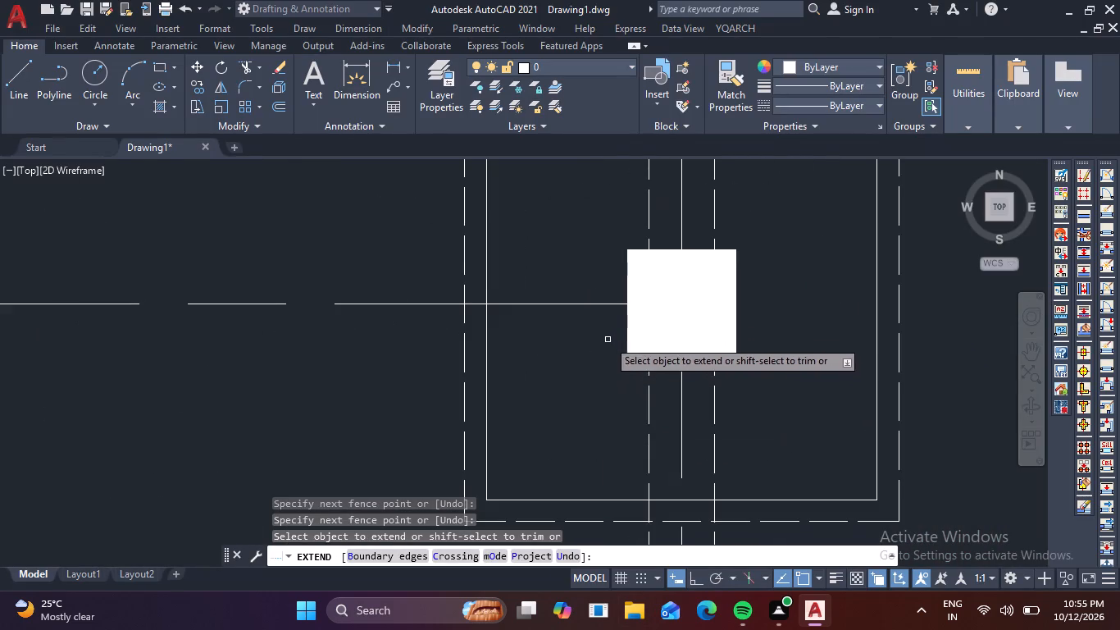
left_click(597, 275)
left_click(621, 352)
left_click(602, 275)
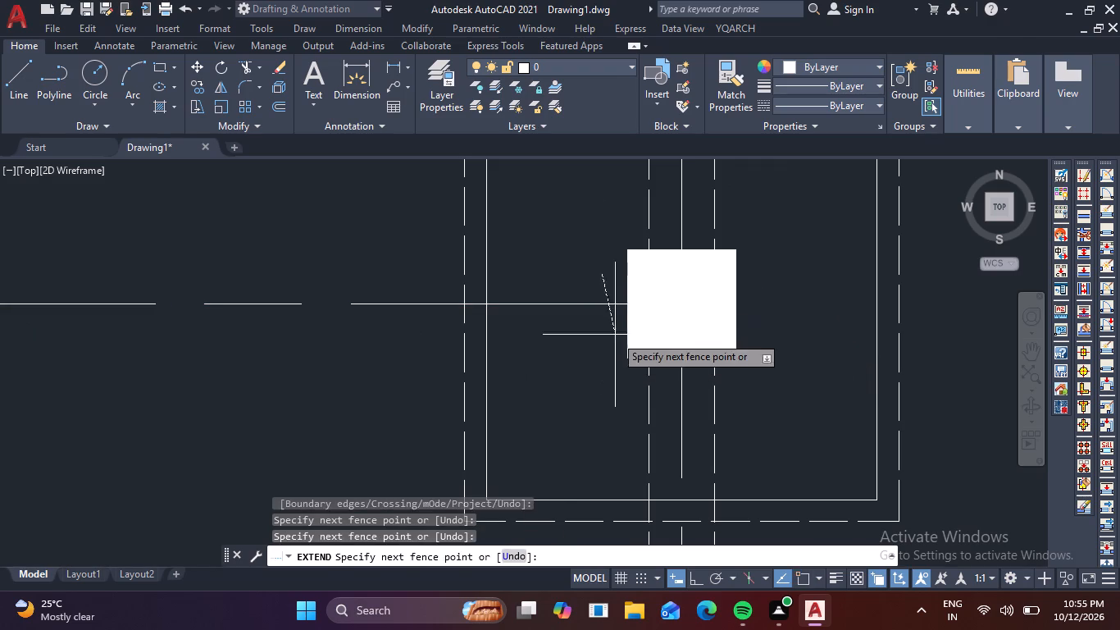
left_click(627, 355)
left_click(614, 268)
left_click(613, 347)
Extend the fifth horizontal grid line from the top past its right column to the footing's right solid edge.
scroll(592, 313, "down", 1)
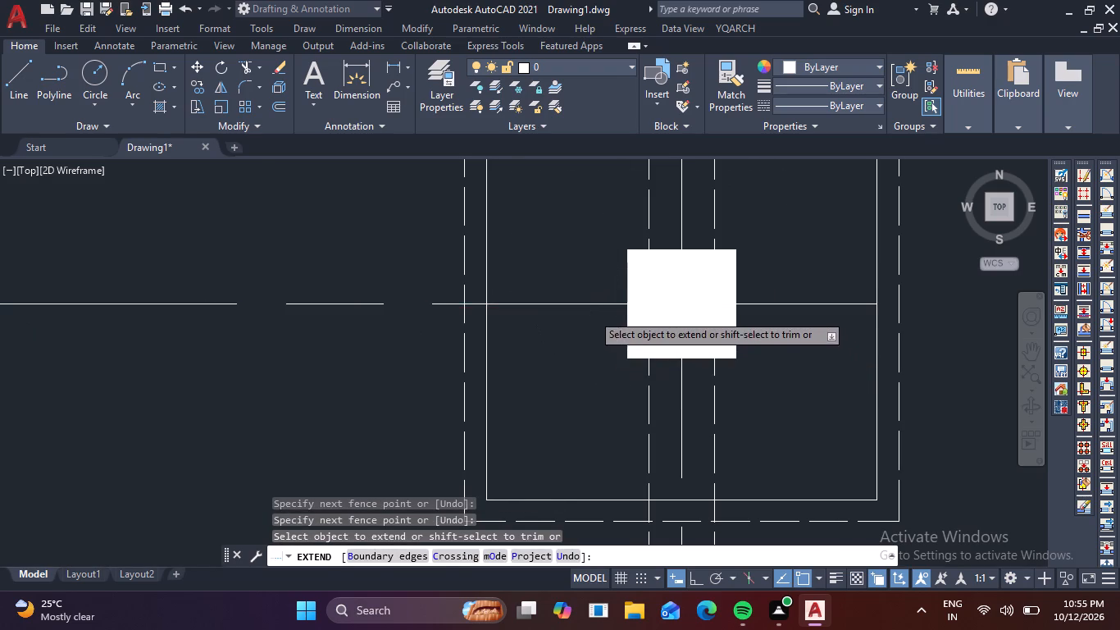
scroll(592, 313, "down", 1)
middle_click_drag(577, 294, 574, 470)
scroll(517, 333, "down", 2)
middle_click_drag(518, 331, 538, 417)
scroll(550, 326, "up", 3)
left_click(580, 262)
left_click(584, 332)
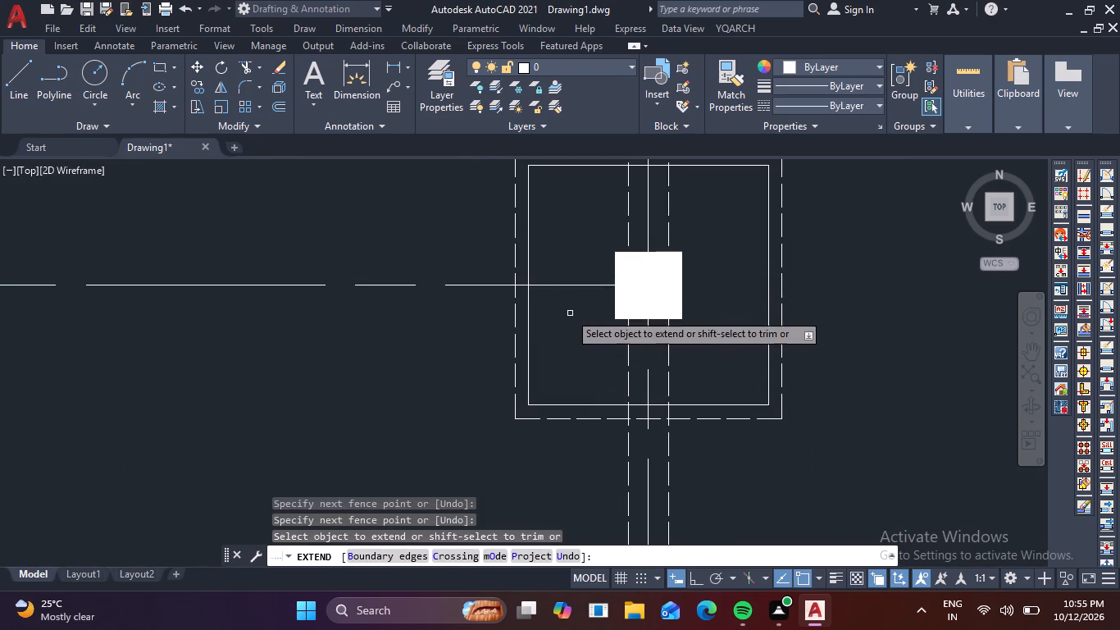
left_click(565, 262)
left_click(571, 311)
left_click(570, 249)
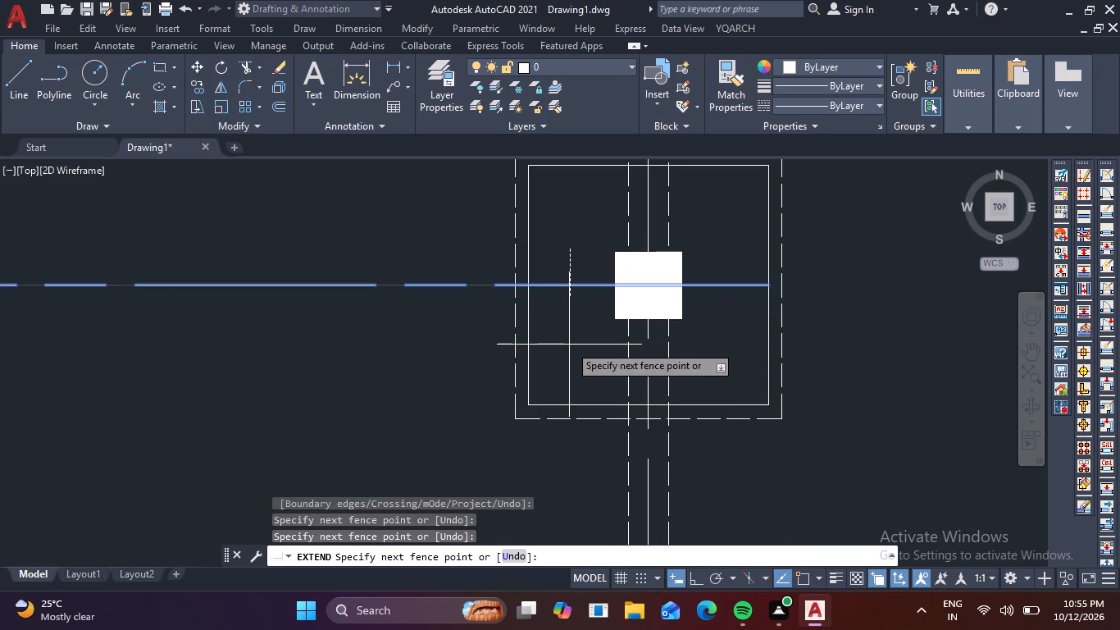
left_click(569, 345)
Extend the fourth horizontal grid line from the top past its right column to the footing's right solid edge.
scroll(562, 331, "down", 2)
middle_click_drag(503, 262, 545, 614)
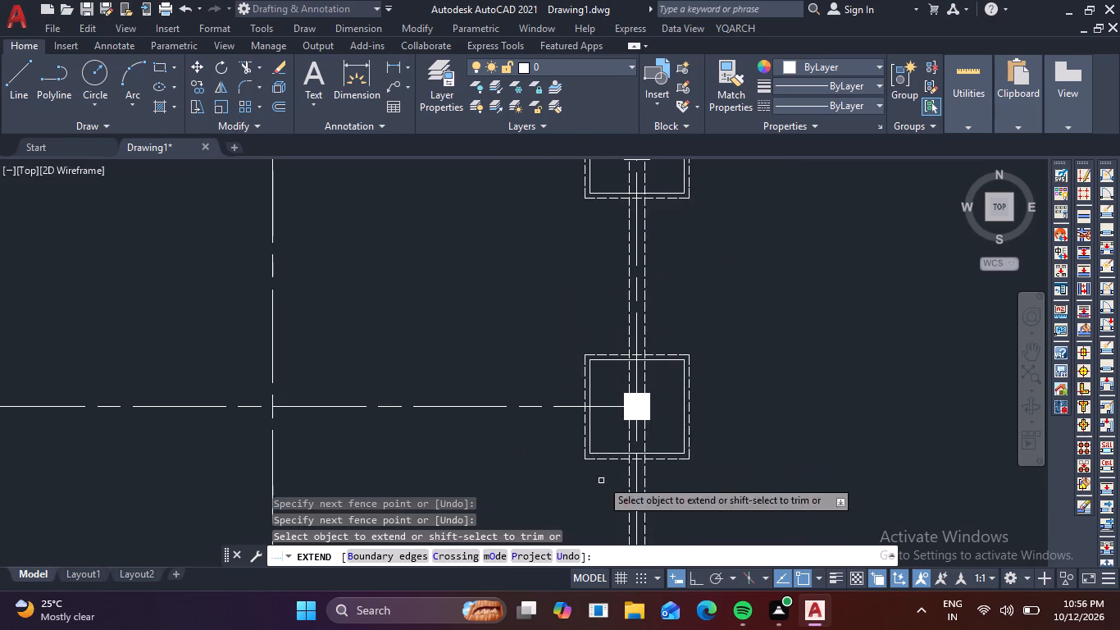
scroll(626, 434, "up", 2)
left_click(585, 352)
left_click(601, 442)
left_click(585, 354)
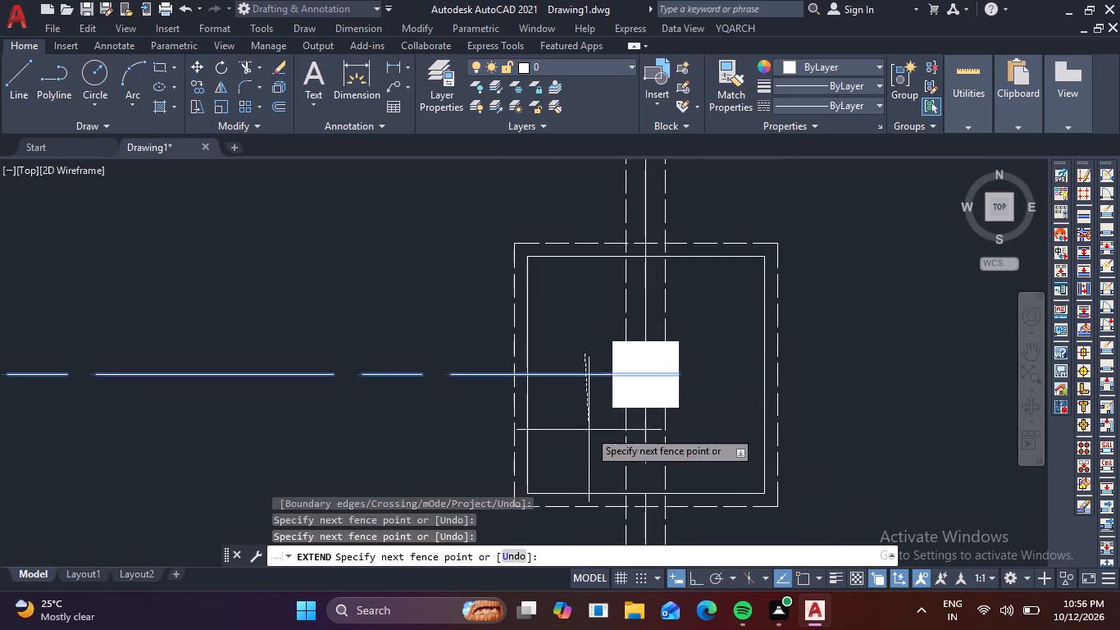
left_click(589, 430)
left_click(576, 344)
left_click(591, 456)
Extend the third horizontal grid line from the top past its right column to the footing's right solid edge.
scroll(596, 431, "down", 2)
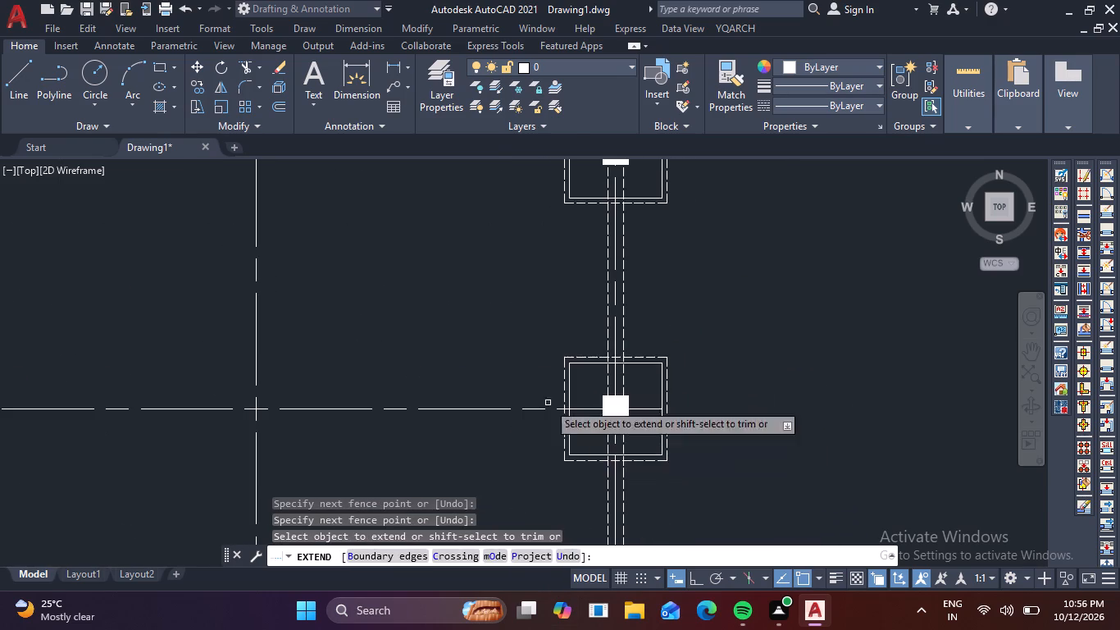
middle_click_drag(503, 331, 493, 507)
scroll(603, 282, "up", 2)
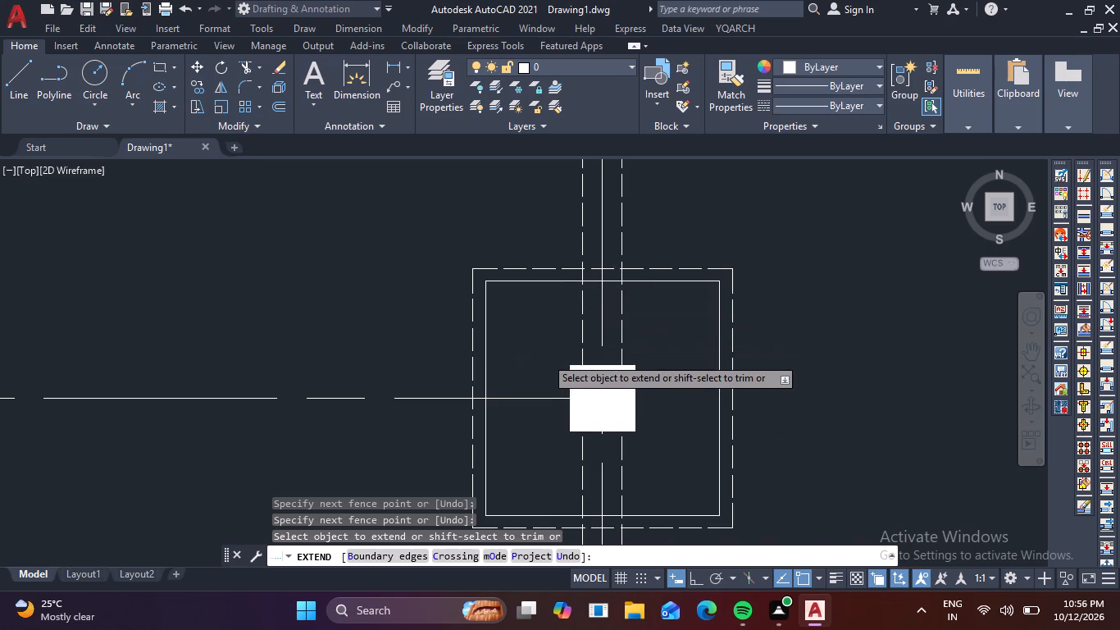
left_click(545, 357)
left_click(564, 432)
left_click(544, 366)
left_click(545, 432)
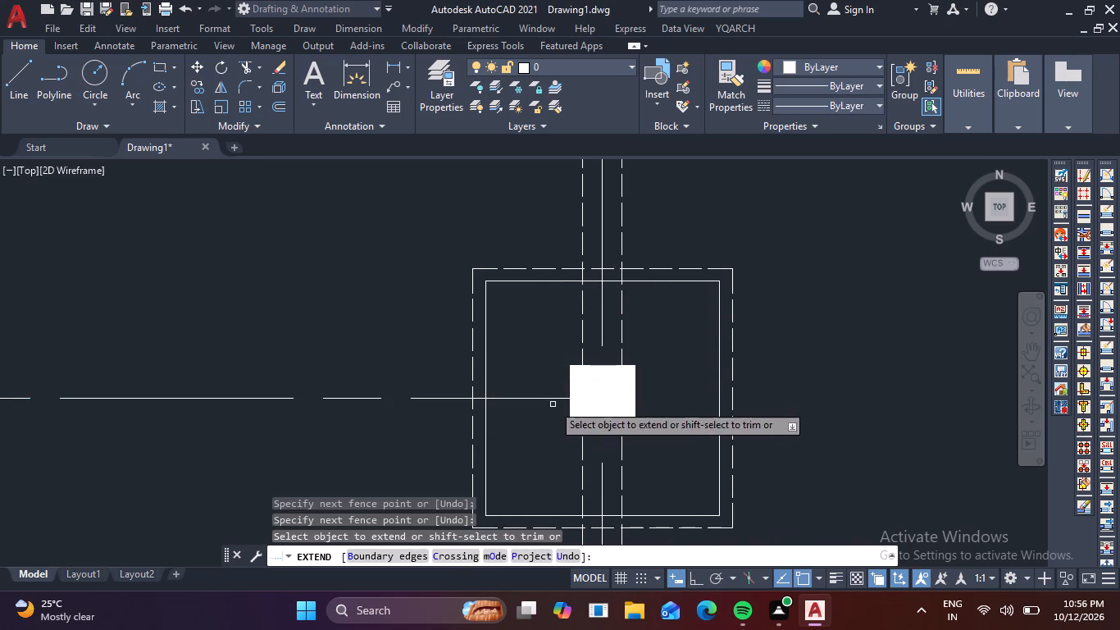
left_click(558, 368)
left_click(551, 436)
Extend the second horizontal grid line from the top past its right column to the footing's right solid edge.
scroll(516, 426, "down", 2)
middle_click_drag(448, 354, 395, 582)
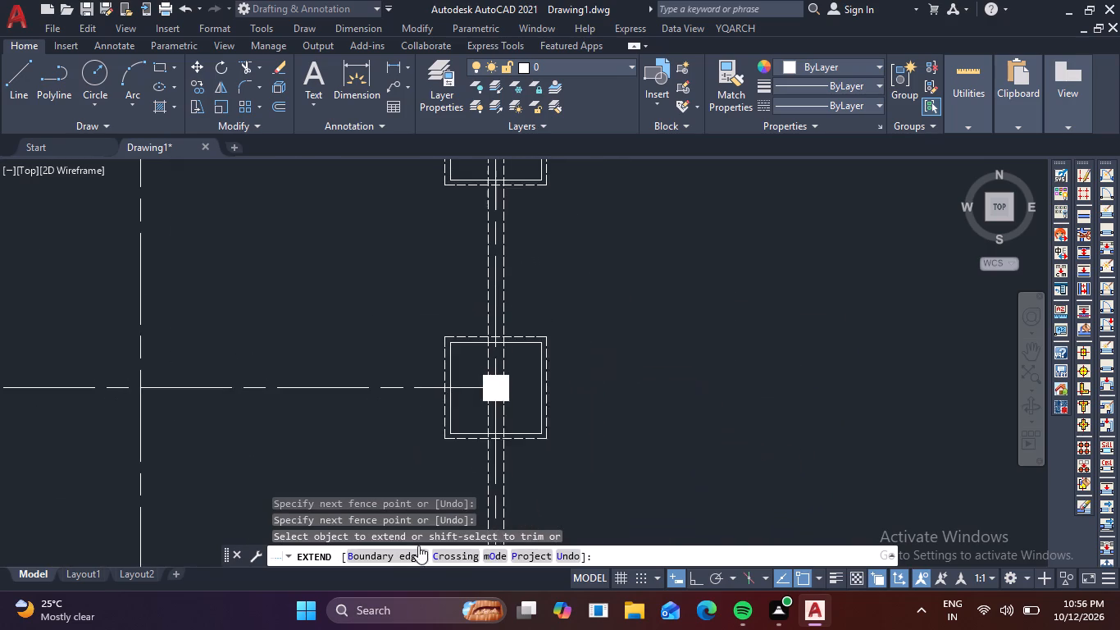
scroll(479, 378, "up", 3)
left_click(467, 363)
left_click(477, 486)
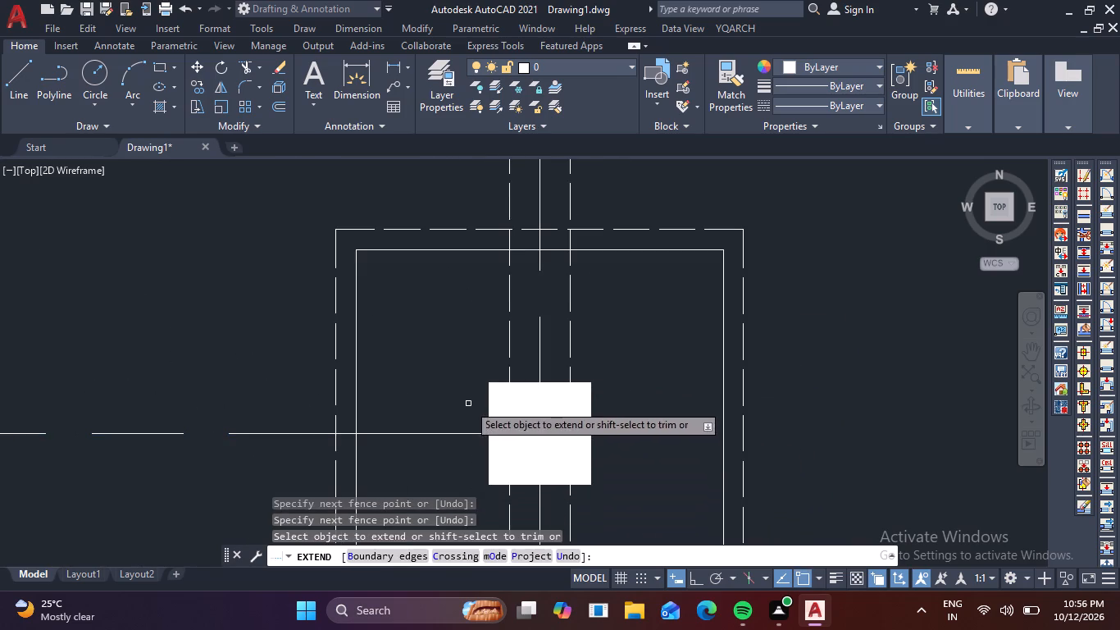
left_click(468, 404)
left_click(462, 463)
left_click(467, 413)
left_click(439, 484)
Extend the top horizontal grid line past the top-right column to the right solid edge of its footing.
scroll(434, 449, "down", 2)
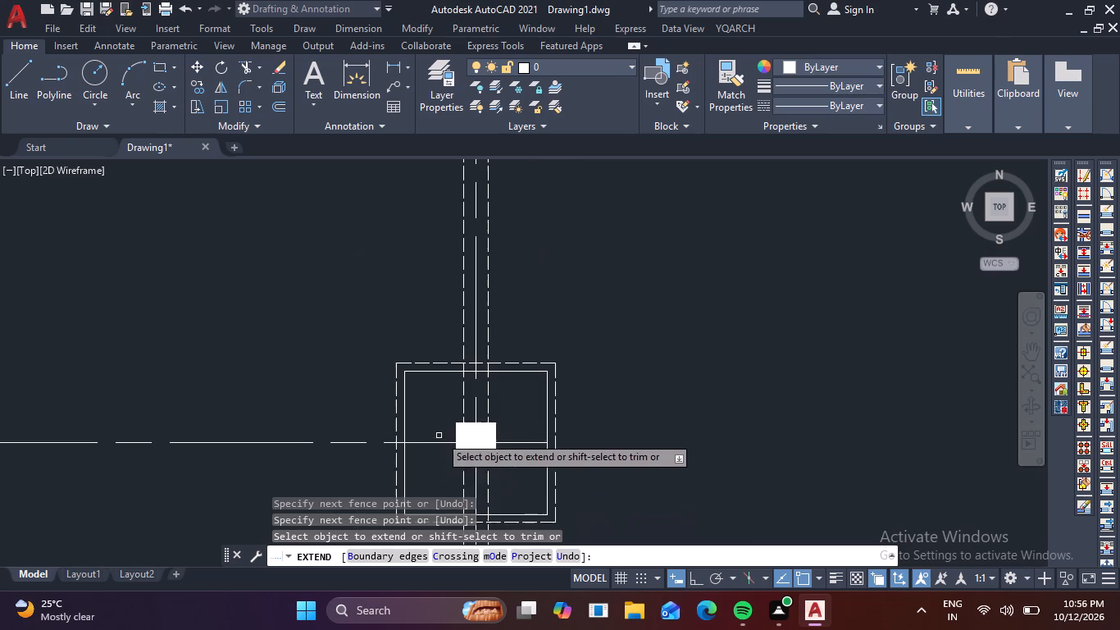
middle_click_drag(447, 415, 471, 622)
middle_click_drag(427, 477, 430, 571)
scroll(512, 365, "up", 3)
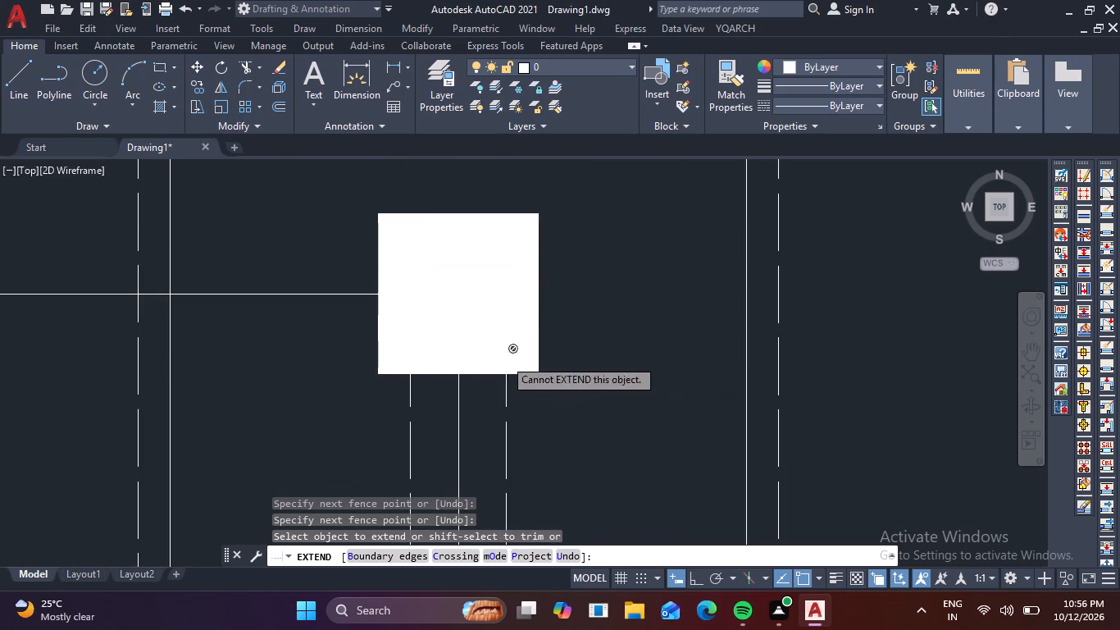
left_click_drag(344, 262, 341, 270)
left_click(309, 348)
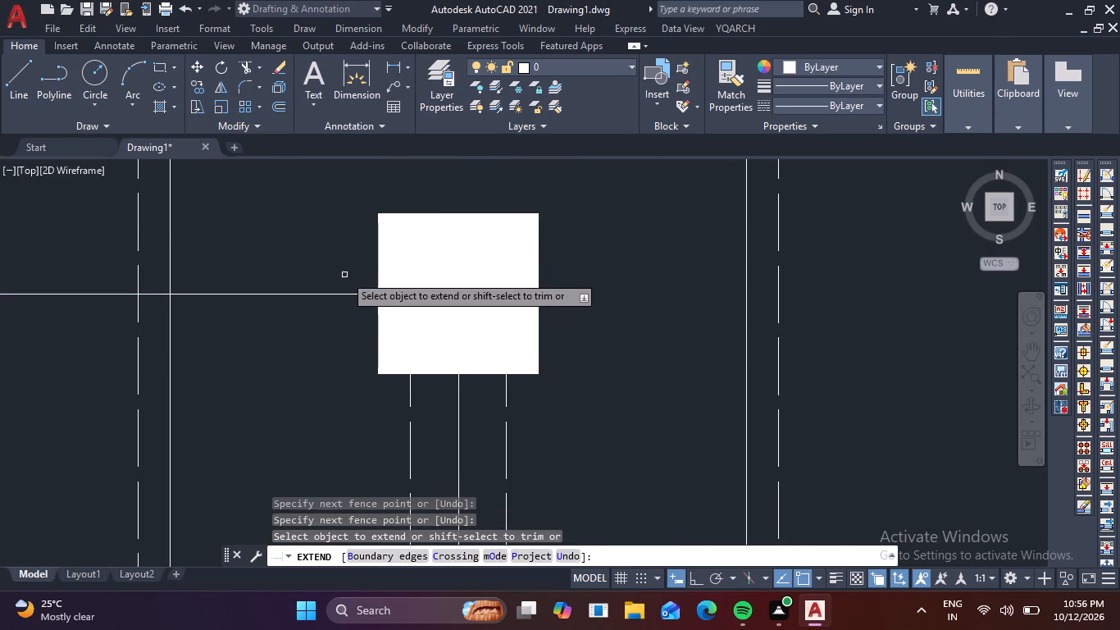
left_click_drag(342, 267, 339, 287)
left_click(339, 358)
left_click(357, 264)
left_click_drag(344, 340, 341, 326)
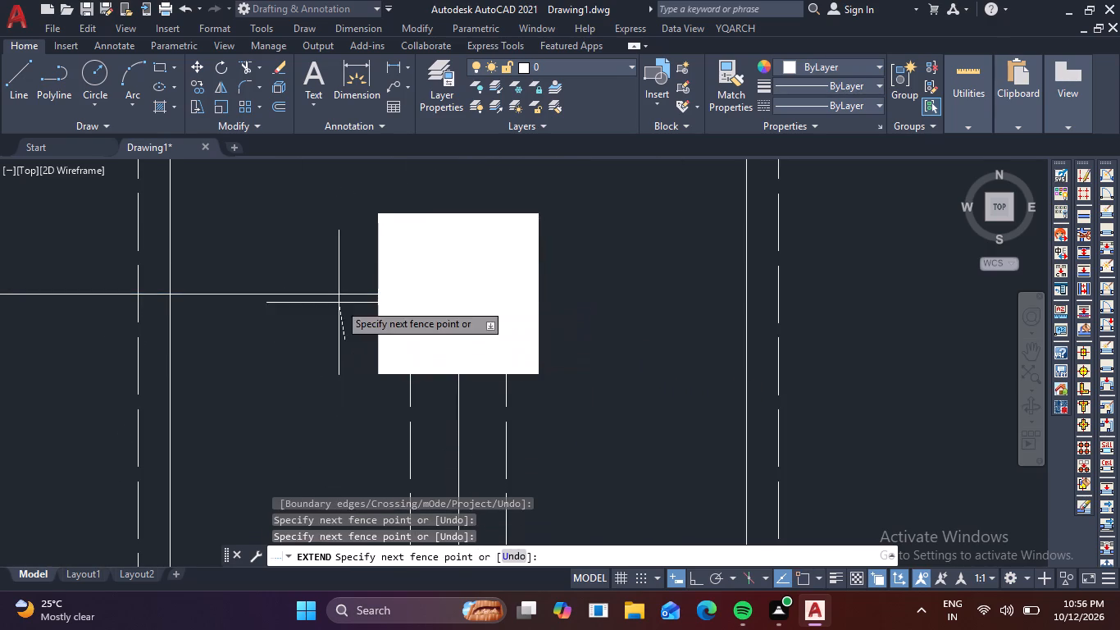
left_click(322, 267)
Extend the right vertical grid line up past the top-right column to the footing's upper solid edge and end the Extend command.
scroll(445, 410, "down", 1)
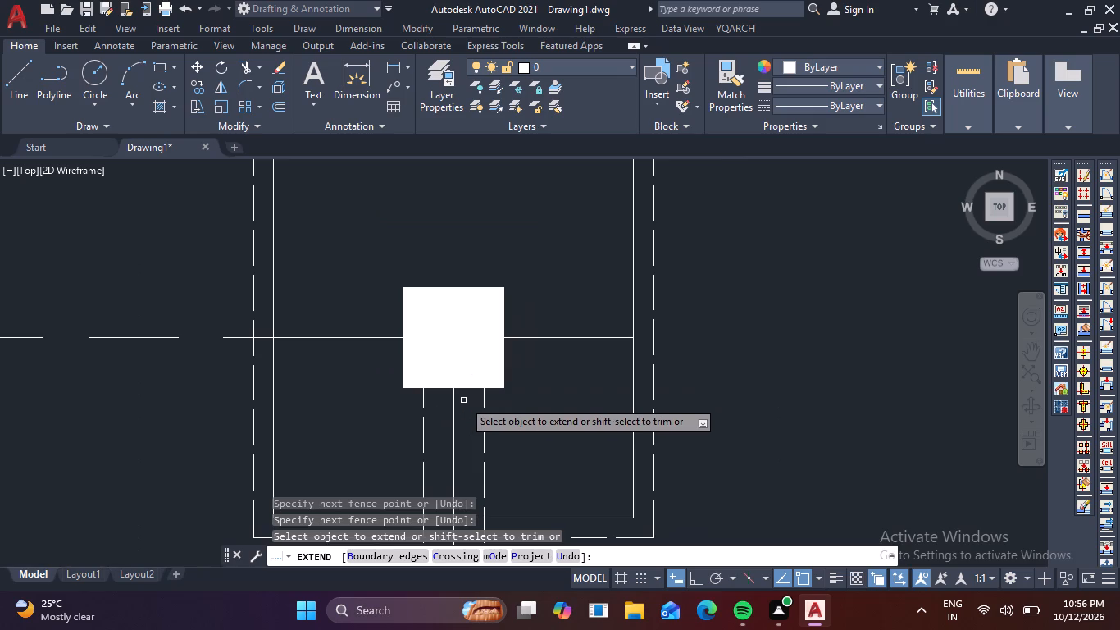
middle_click_drag(452, 410, 449, 466)
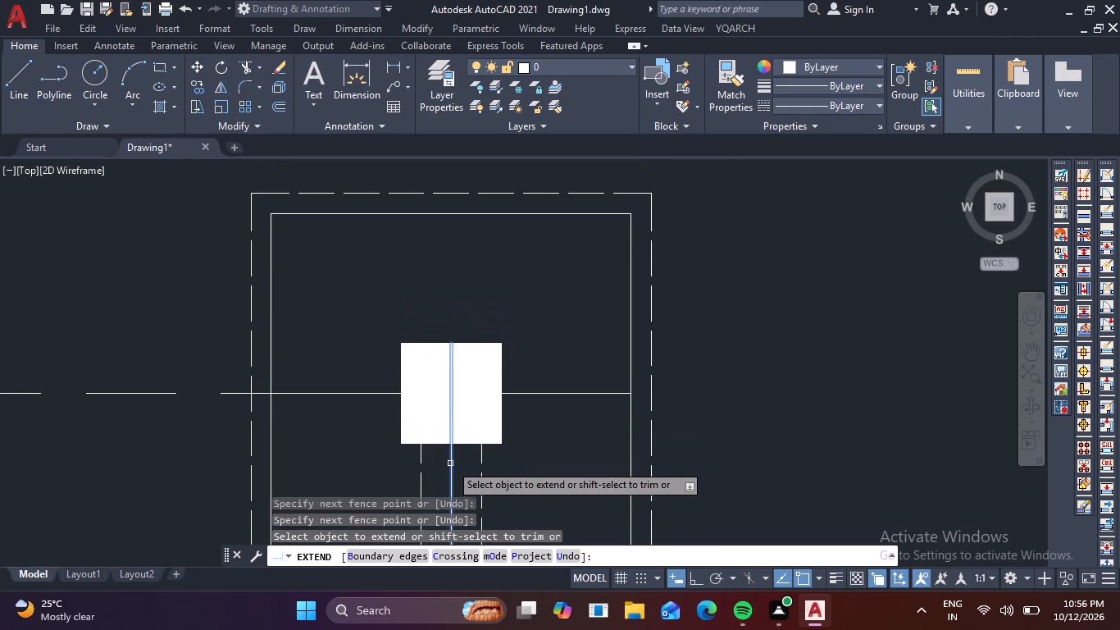
left_click(452, 460)
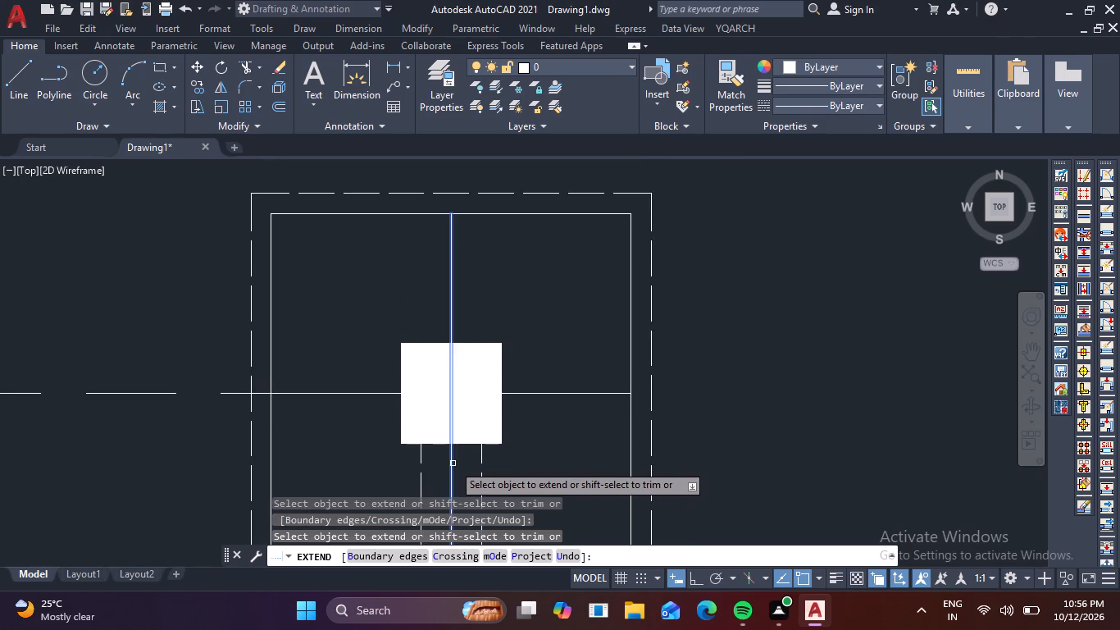
left_click(453, 463)
scroll(483, 432, "down", 4)
middle_click_drag(350, 419, 506, 349)
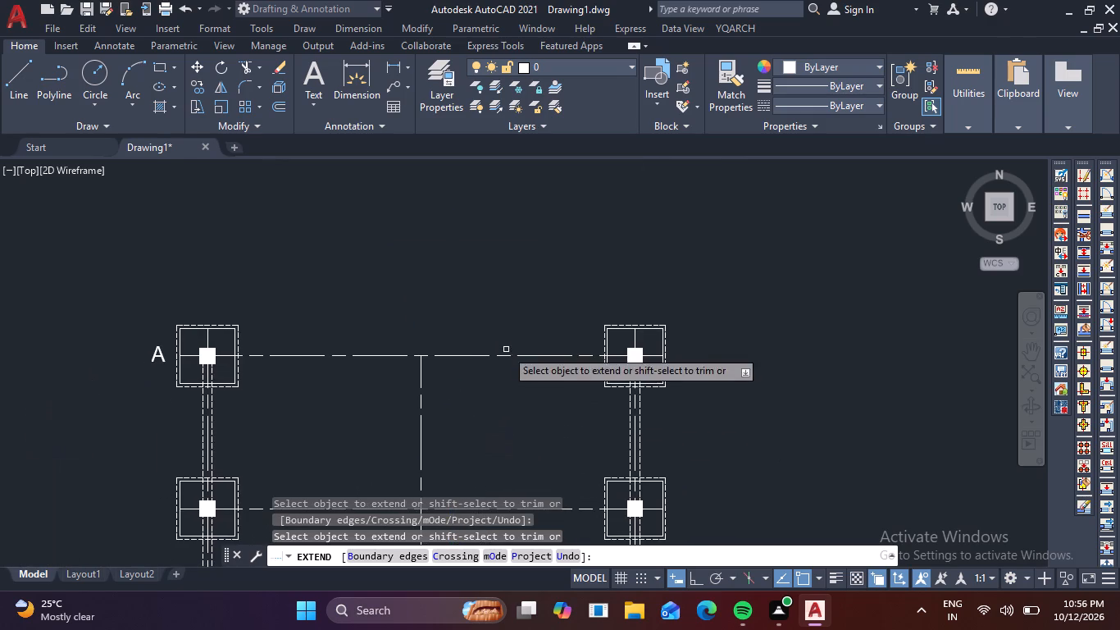
key("Escape")
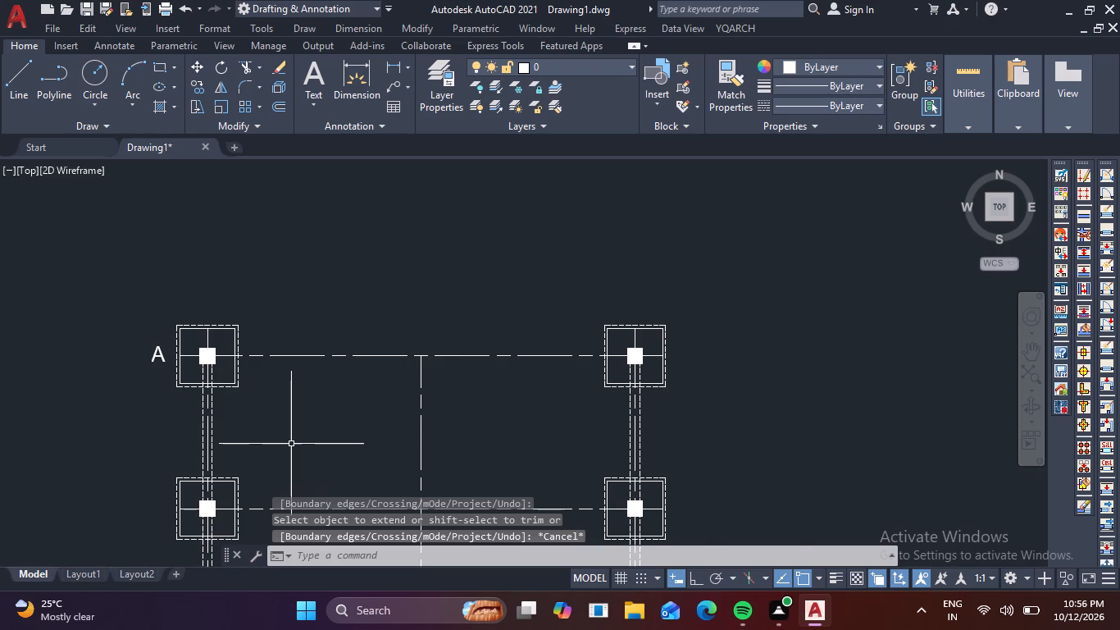
Enclose the A grid label beside the top-left footing in a variable-size circle with a 0.1 offset factor.
middle_click_drag(289, 444, 459, 401)
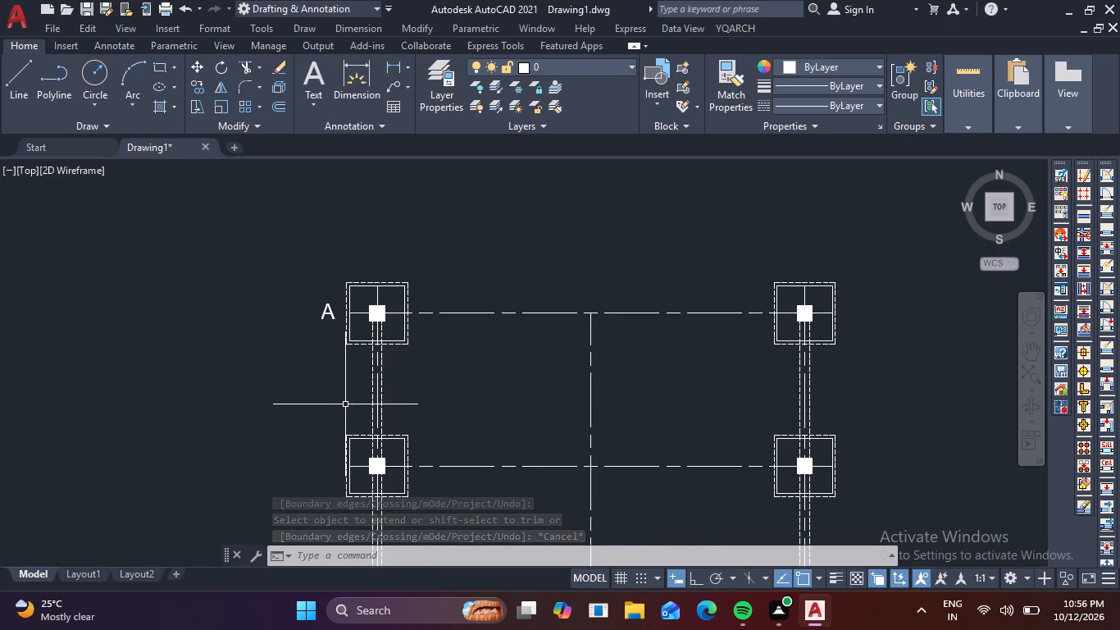
middle_click_drag(349, 404, 342, 439)
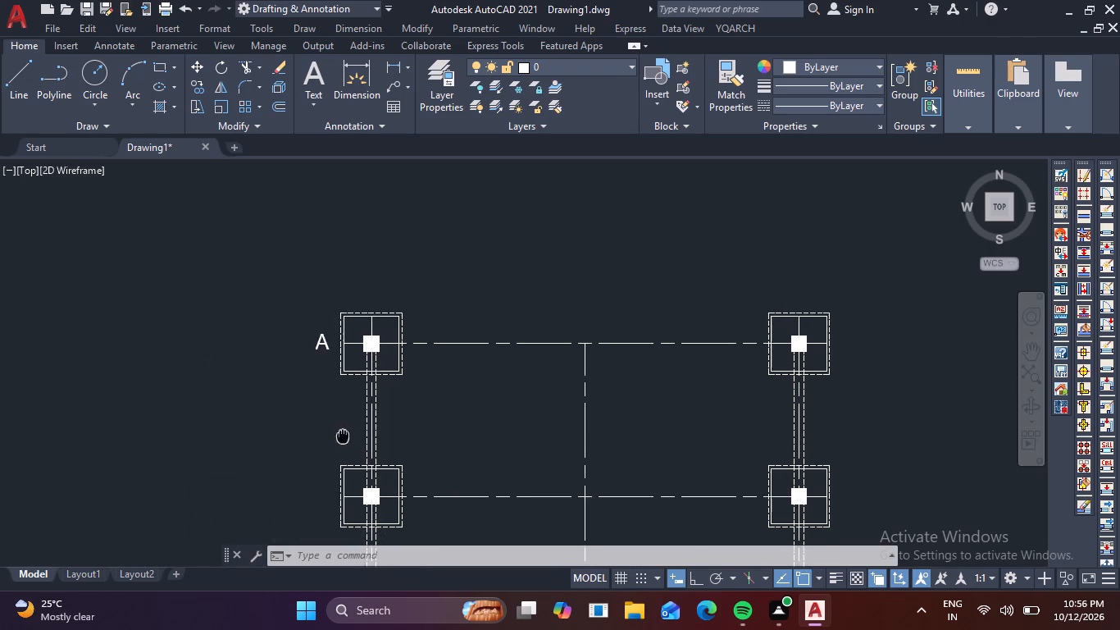
middle_click_drag(342, 439, 339, 454)
scroll(301, 385, "up", 3)
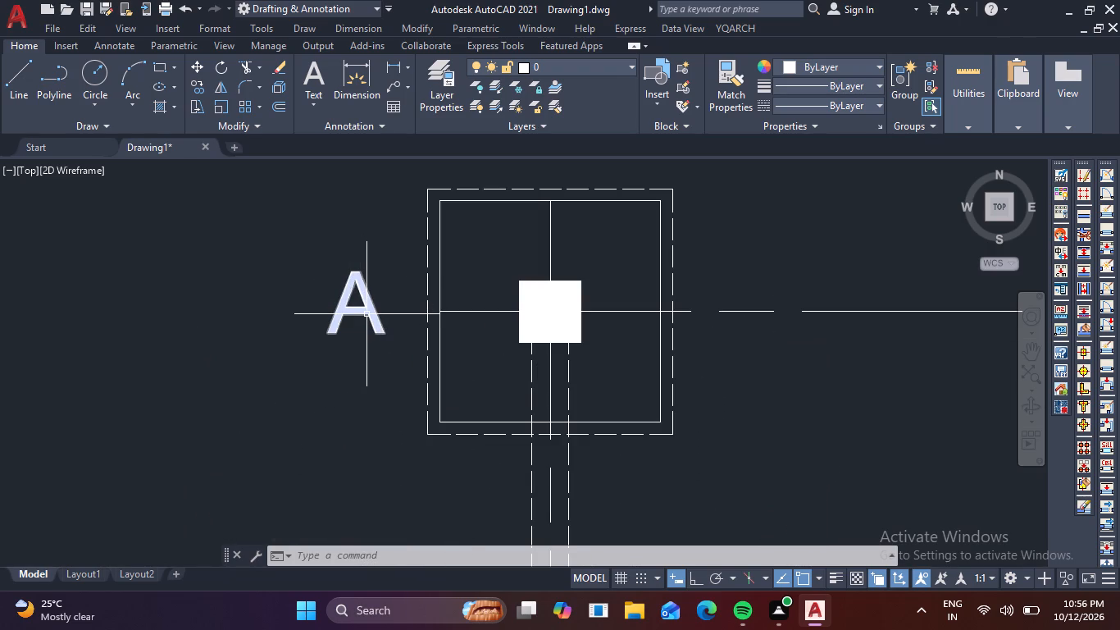
left_click(367, 316)
key("t")
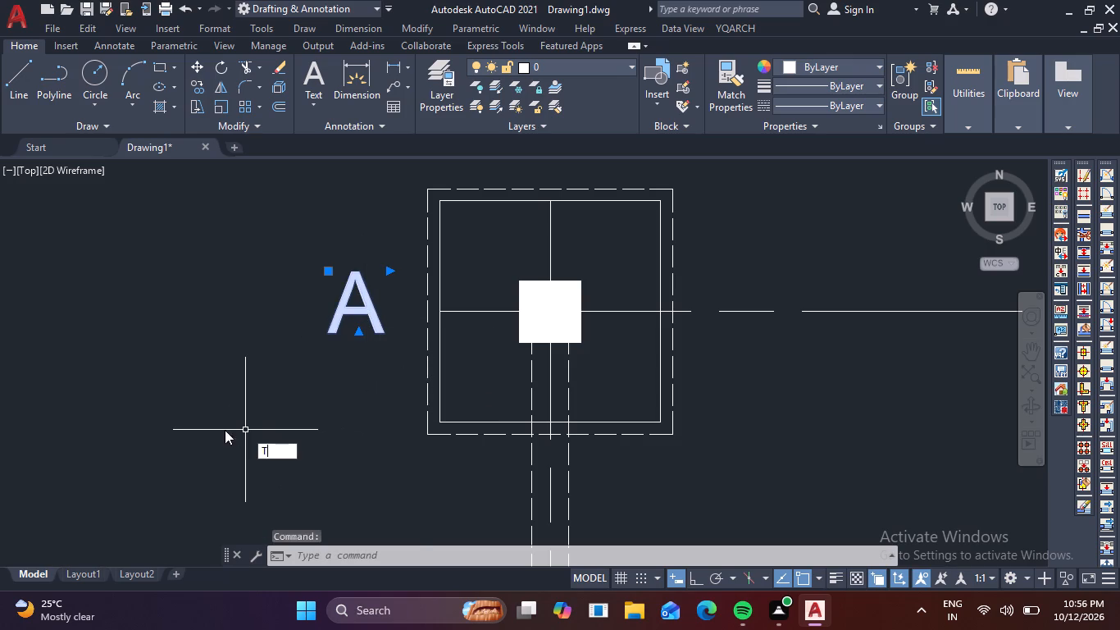
key("c")
key("i")
key("space")
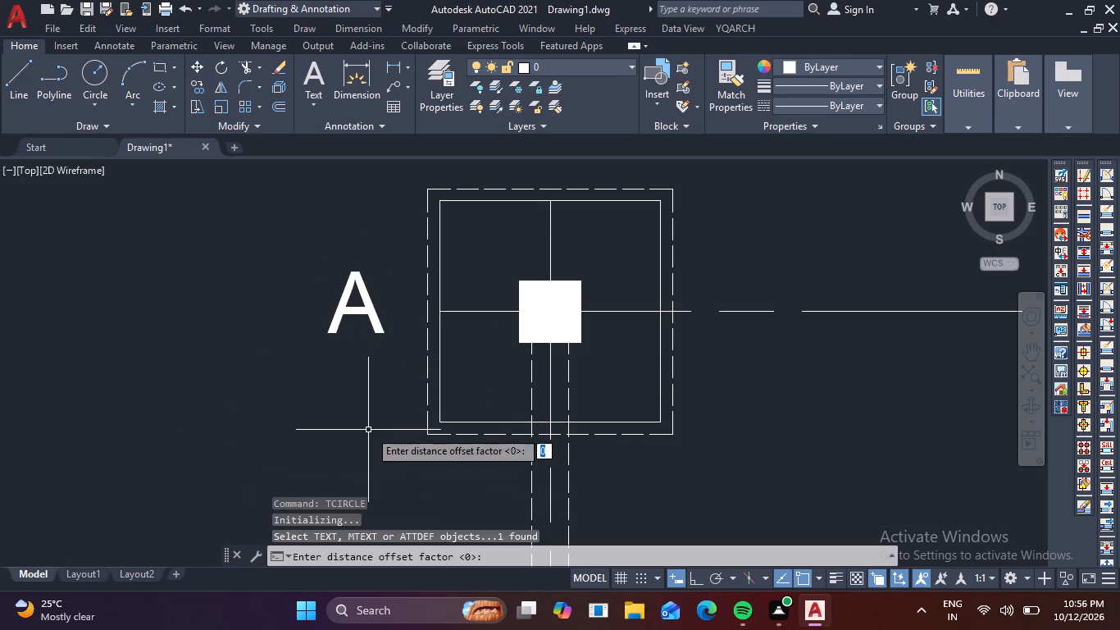
type(".1")
key("space")
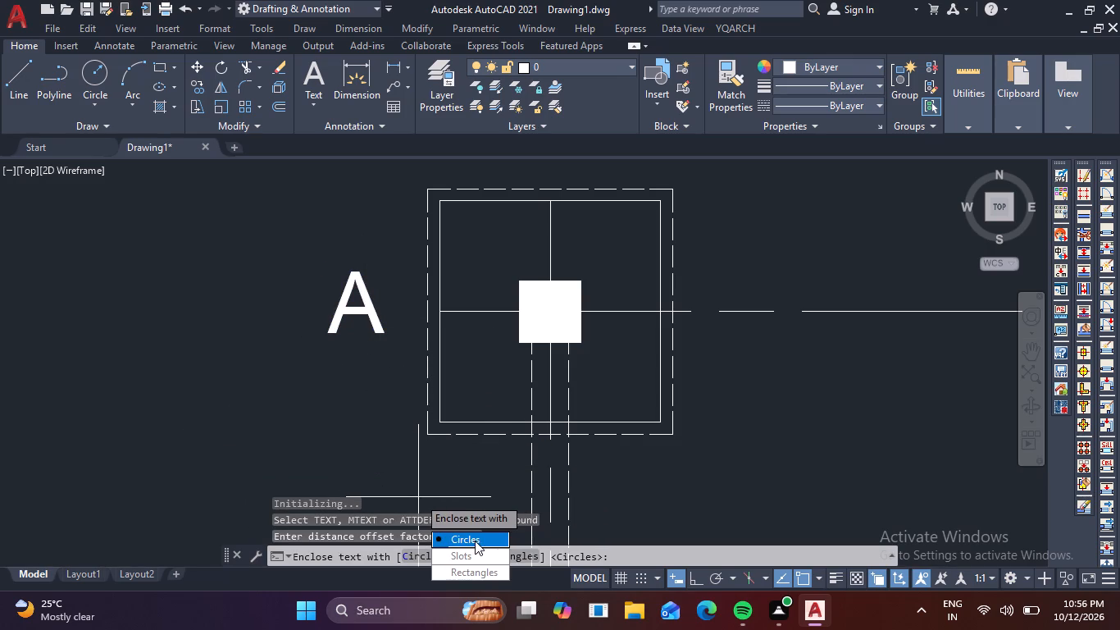
left_click_drag(475, 541, 418, 497)
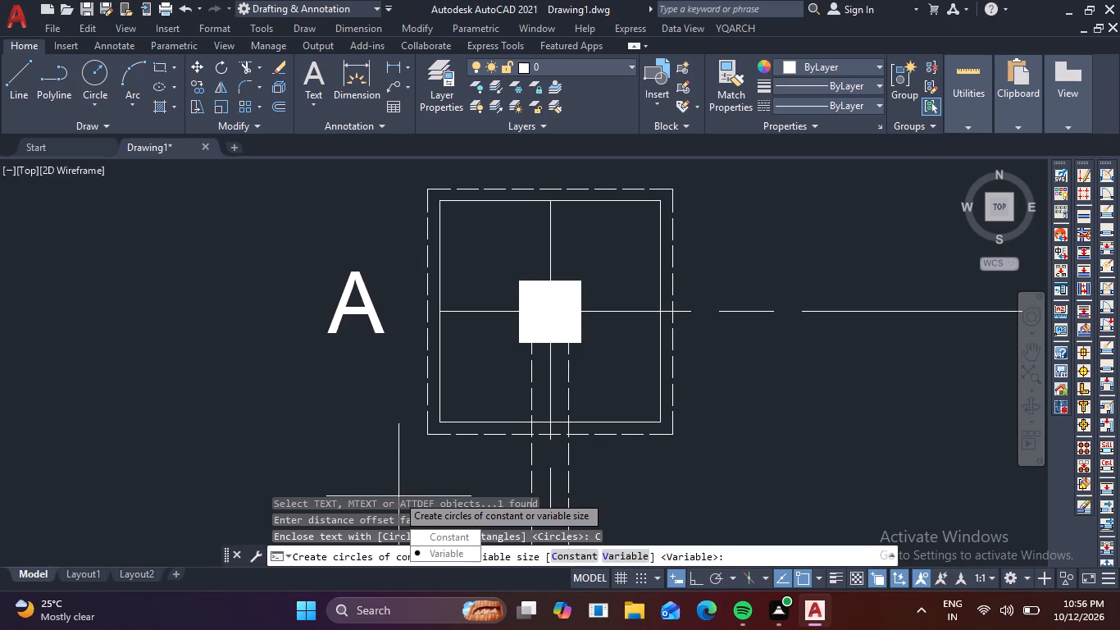
left_click_drag(467, 556, 398, 495)
key("Escape")
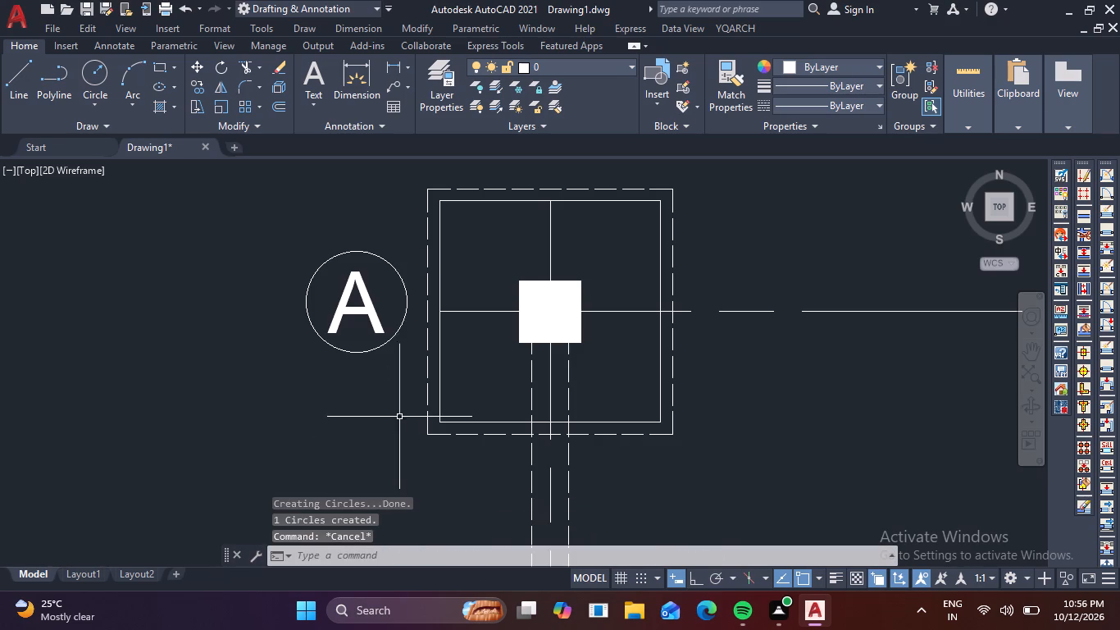
Copy the circled A label from the top grid line's left end straight down to the second grid line, with Ortho on.
left_click(378, 401)
left_click(299, 295)
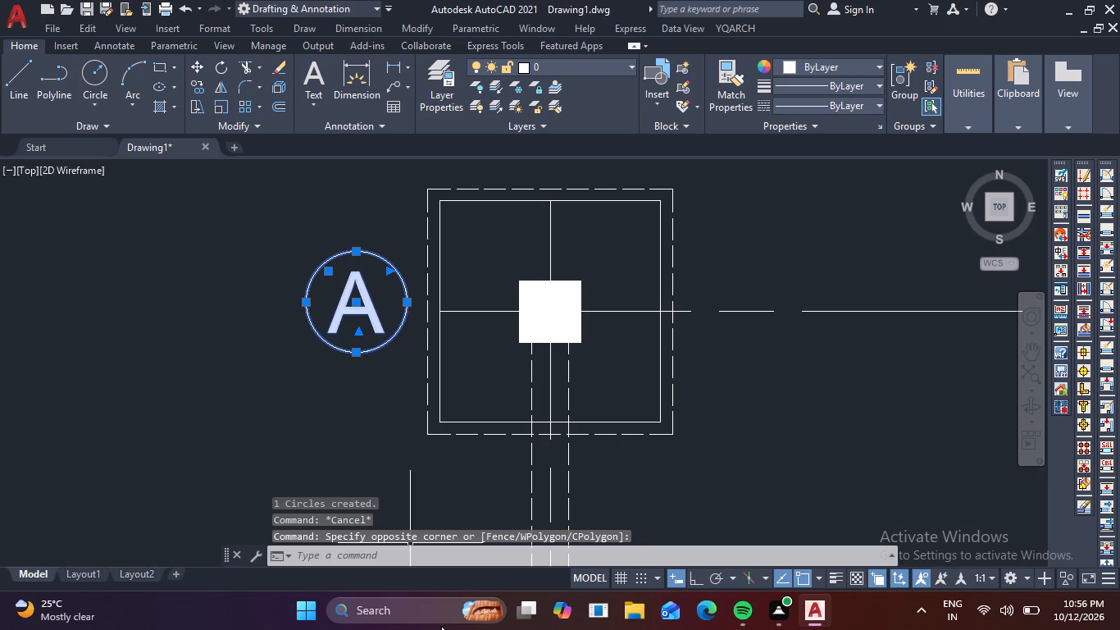
type("CO")
key("space")
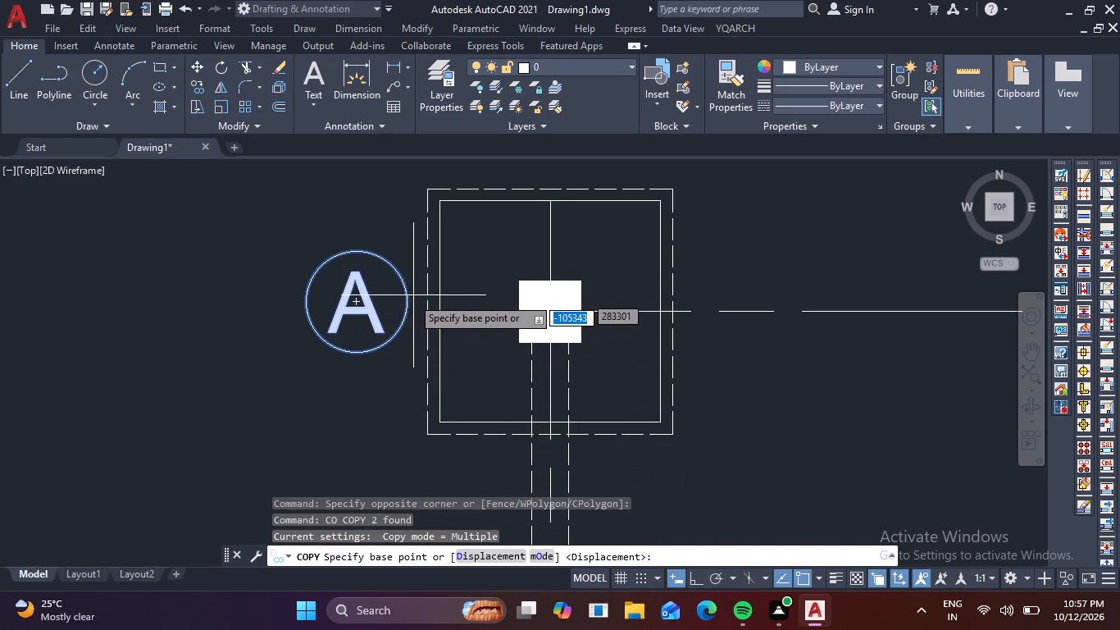
left_click(439, 310)
scroll(455, 458, "down", 1)
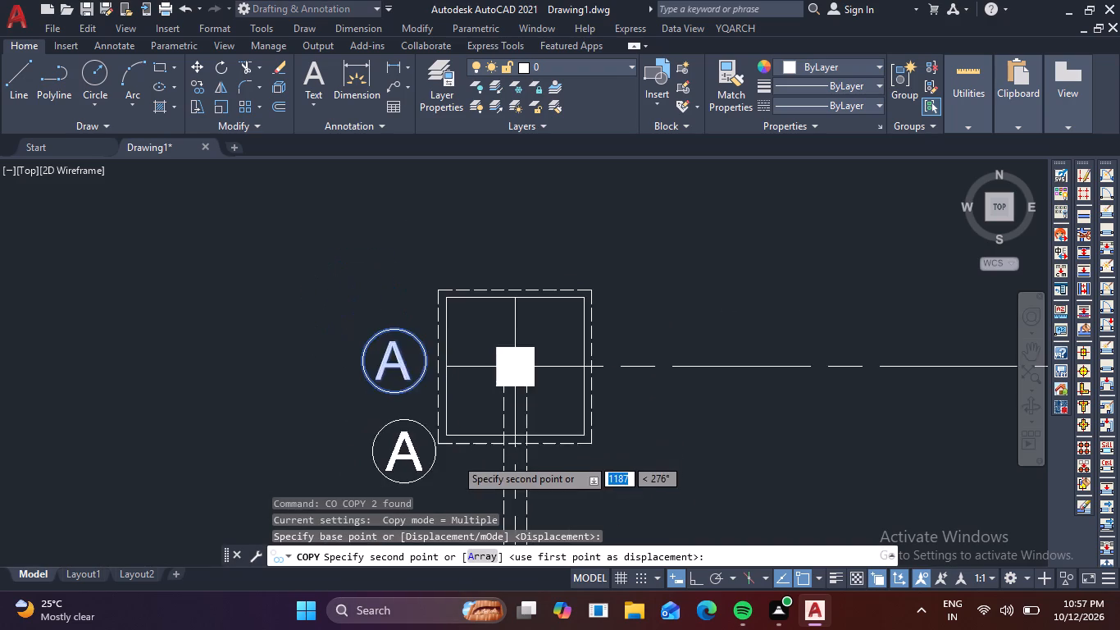
scroll(455, 458, "down", 1)
middle_click_drag(450, 456, 359, 334)
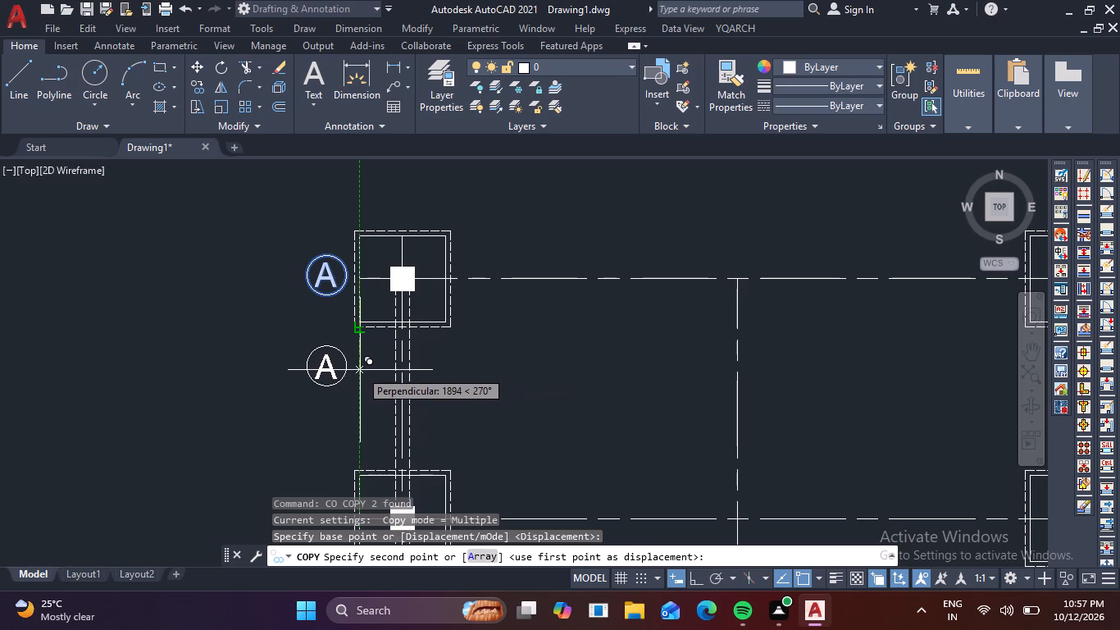
key("F8")
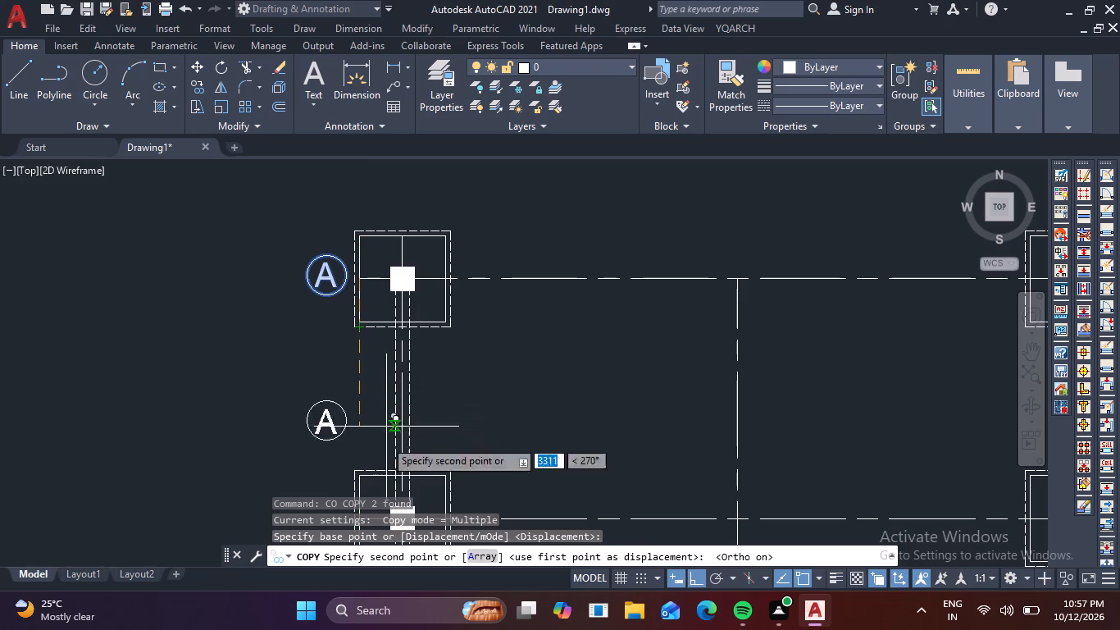
middle_click_drag(367, 484, 336, 377)
scroll(316, 433, "up", 3)
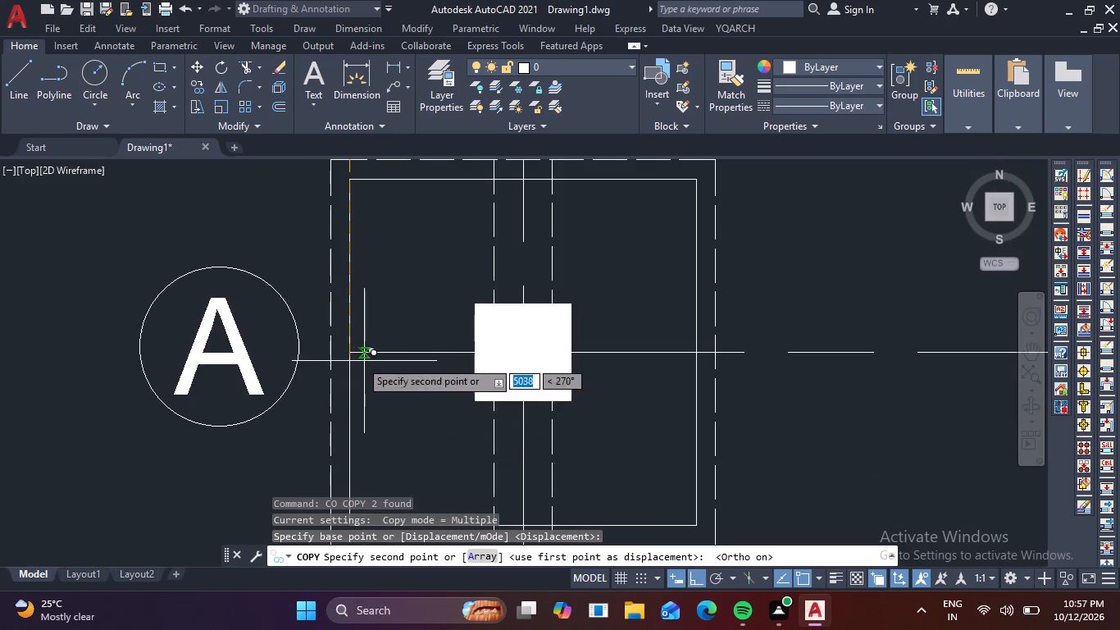
left_click(354, 358)
Place further copies of the circled A label at the left ends of the third, fourth and fifth horizontal grid lines.
scroll(359, 365, "down", 3)
middle_click_drag(353, 420, 334, 267)
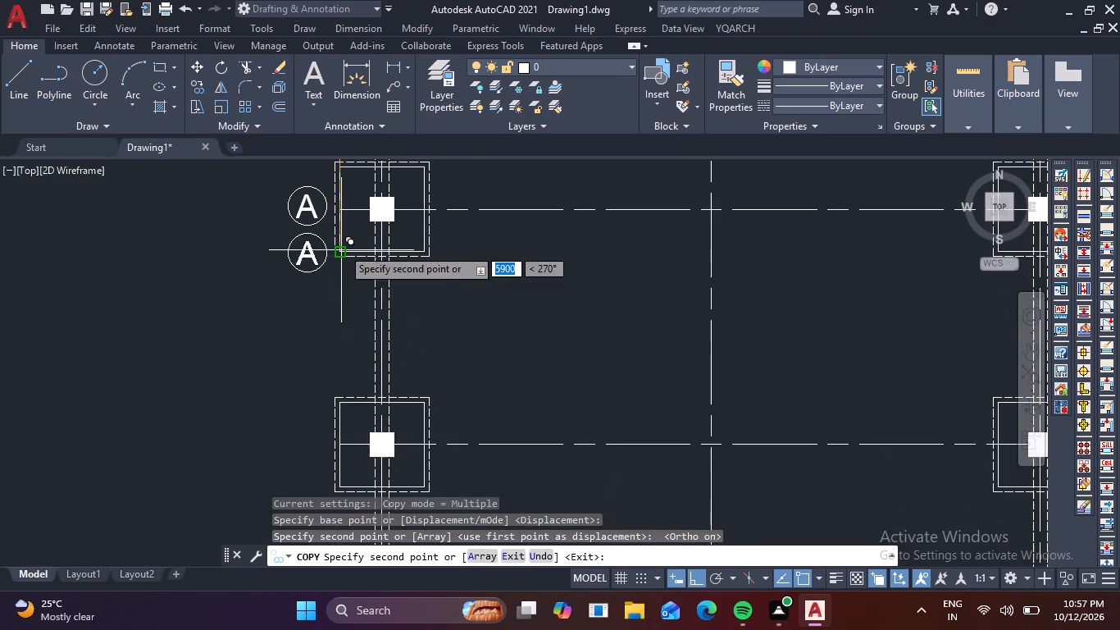
scroll(338, 445, "up", 3)
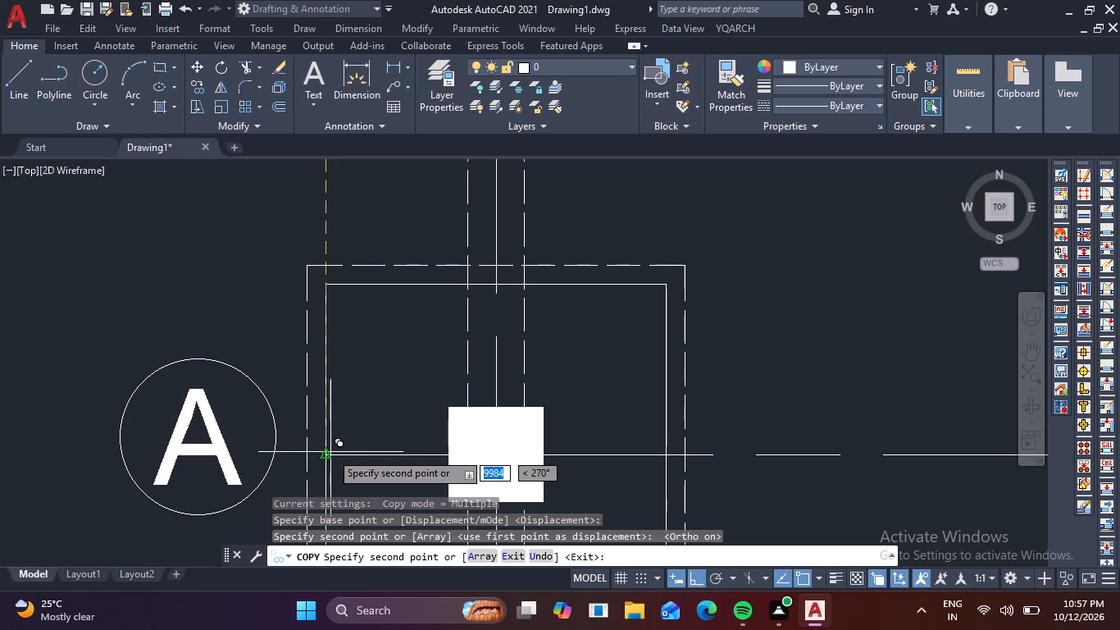
left_click(330, 452)
middle_click_drag(342, 445, 418, 234)
scroll(407, 226, "down", 3)
middle_click_drag(395, 391, 392, 372)
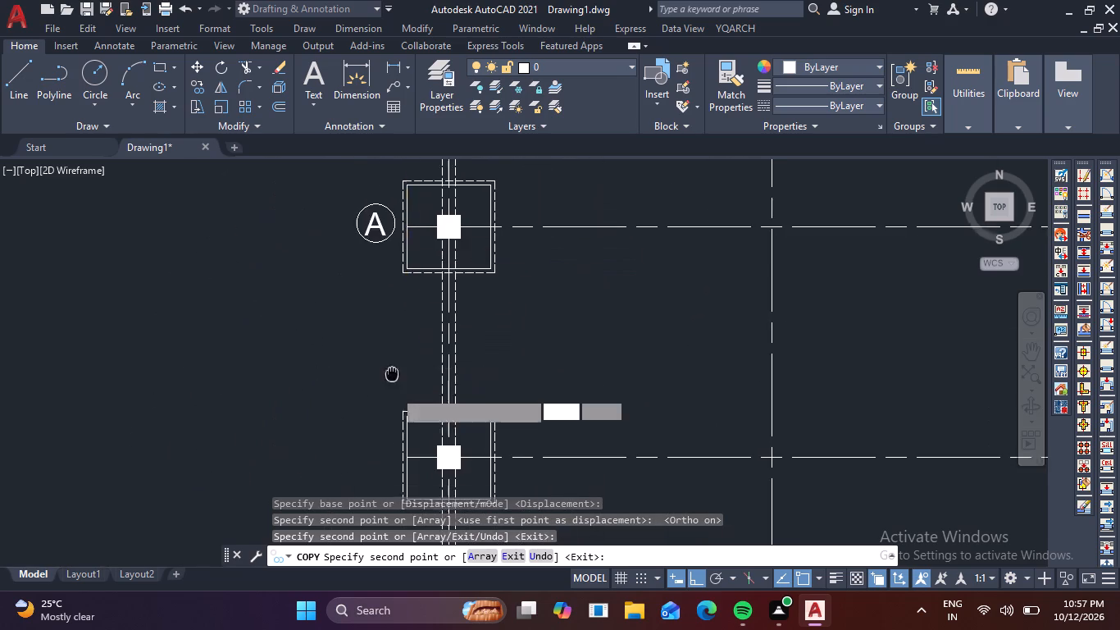
middle_click_drag(392, 372, 386, 269)
scroll(394, 347, "up", 4)
left_click(403, 336)
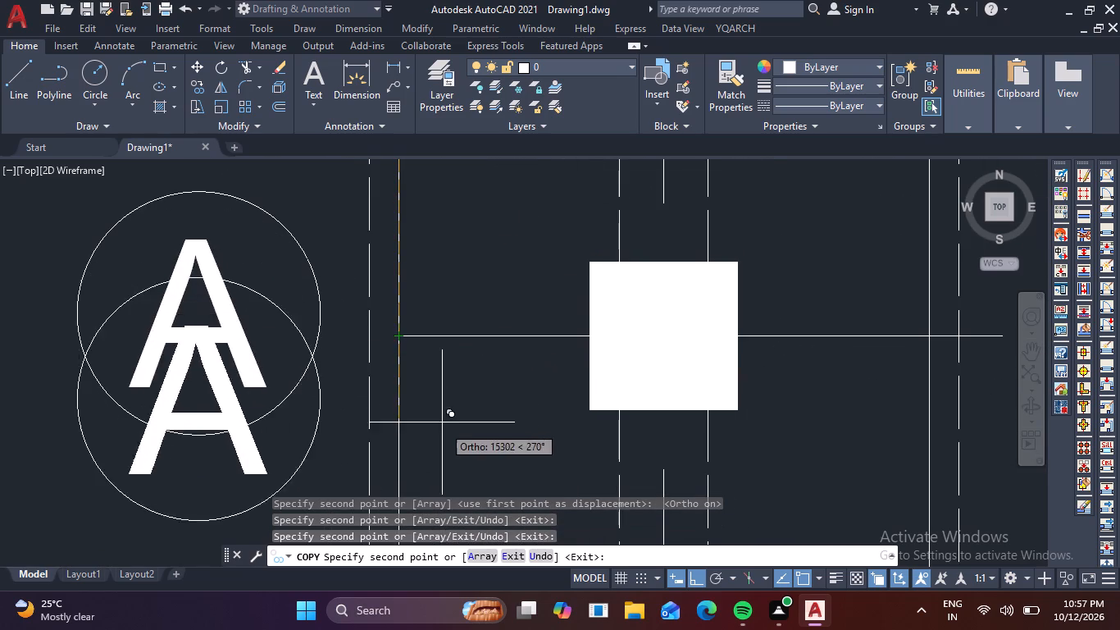
scroll(450, 406, "down", 2)
middle_click_drag(453, 442, 495, 217)
middle_click_drag(461, 428, 479, 189)
scroll(461, 429, "down", 1)
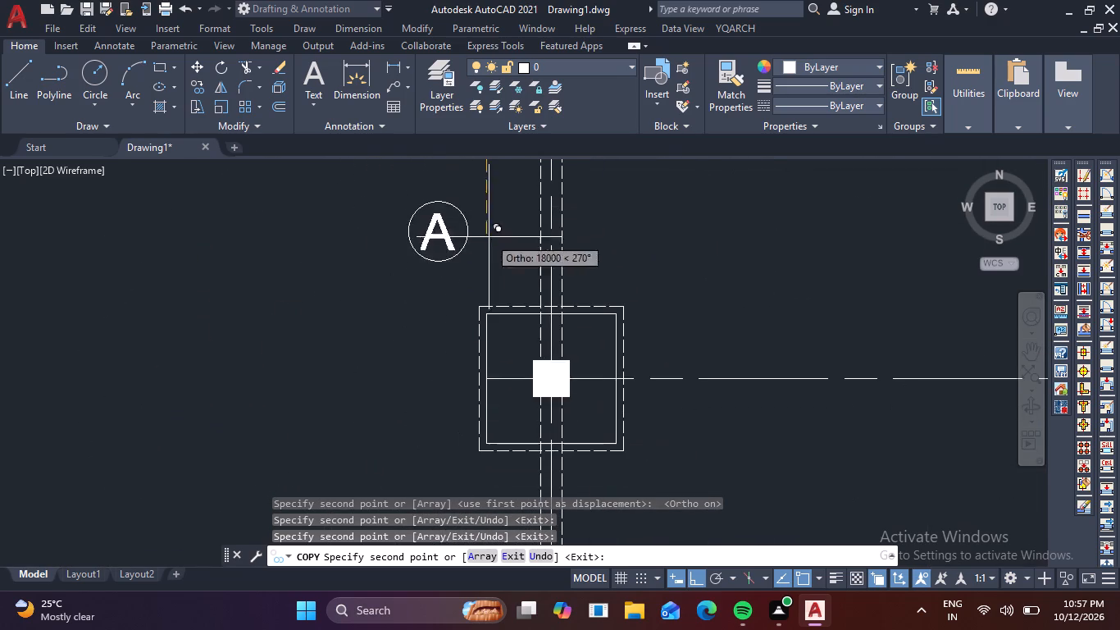
left_click(487, 383)
Place copies of the circled A label at the left ends of the sixth and bottom grid lines and end the Copy command.
middle_click_drag(496, 427, 540, 238)
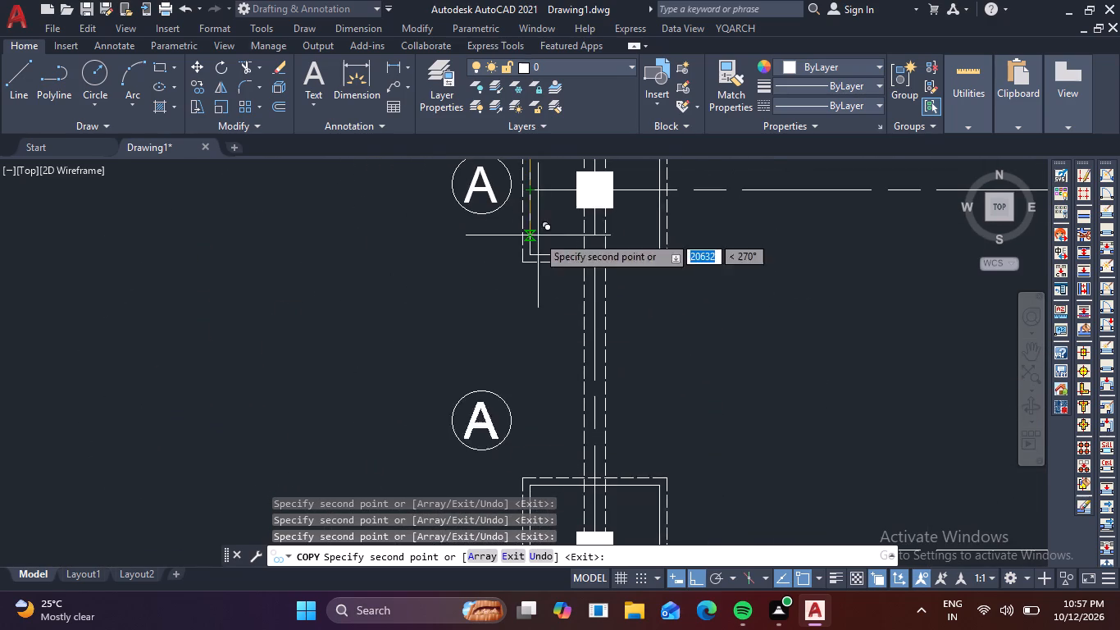
scroll(495, 399, "down", 2)
middle_click_drag(516, 437, 496, 232)
scroll(499, 267, "up", 4)
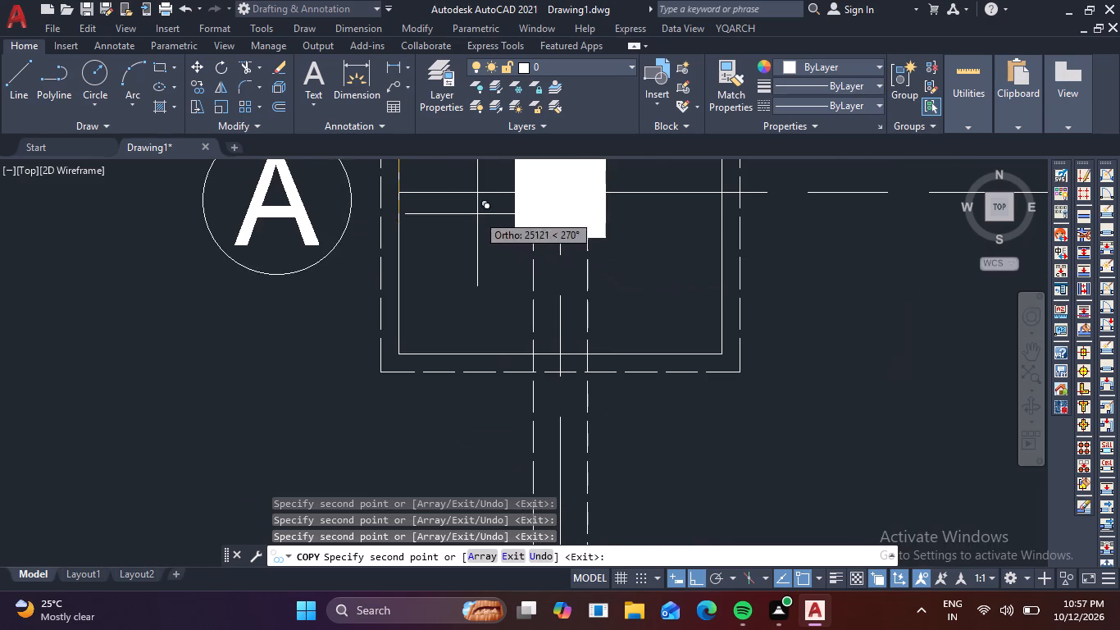
left_click(401, 194)
scroll(417, 208, "down", 3)
middle_click_drag(408, 302, 451, 167)
scroll(455, 250, "up", 4)
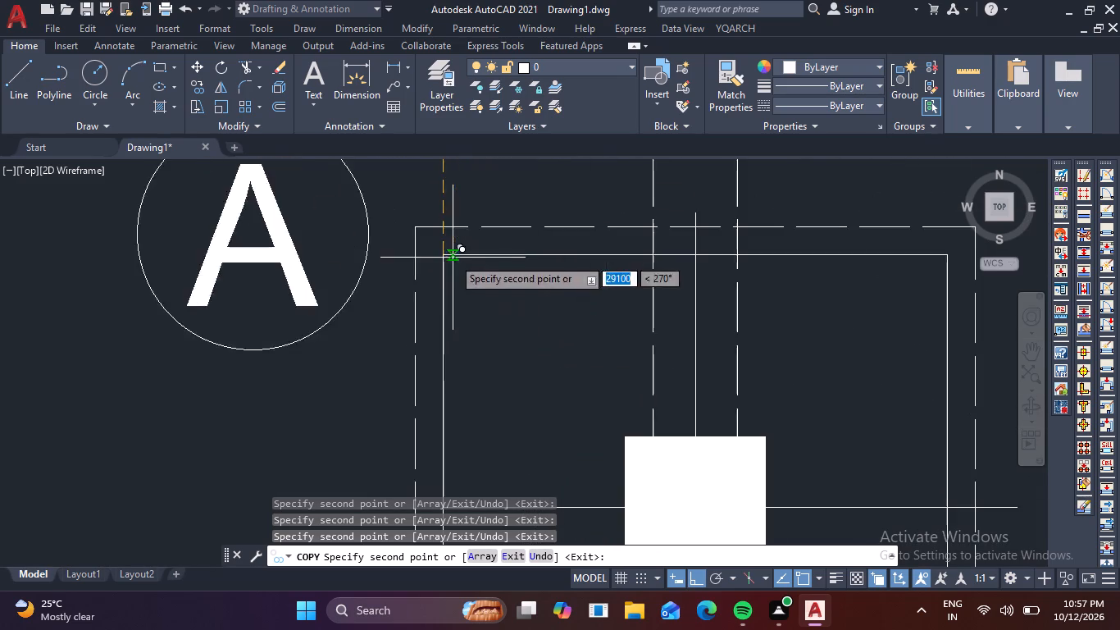
scroll(450, 361, "down", 2)
middle_click_drag(450, 361, 466, 234)
scroll(455, 299, "up", 2)
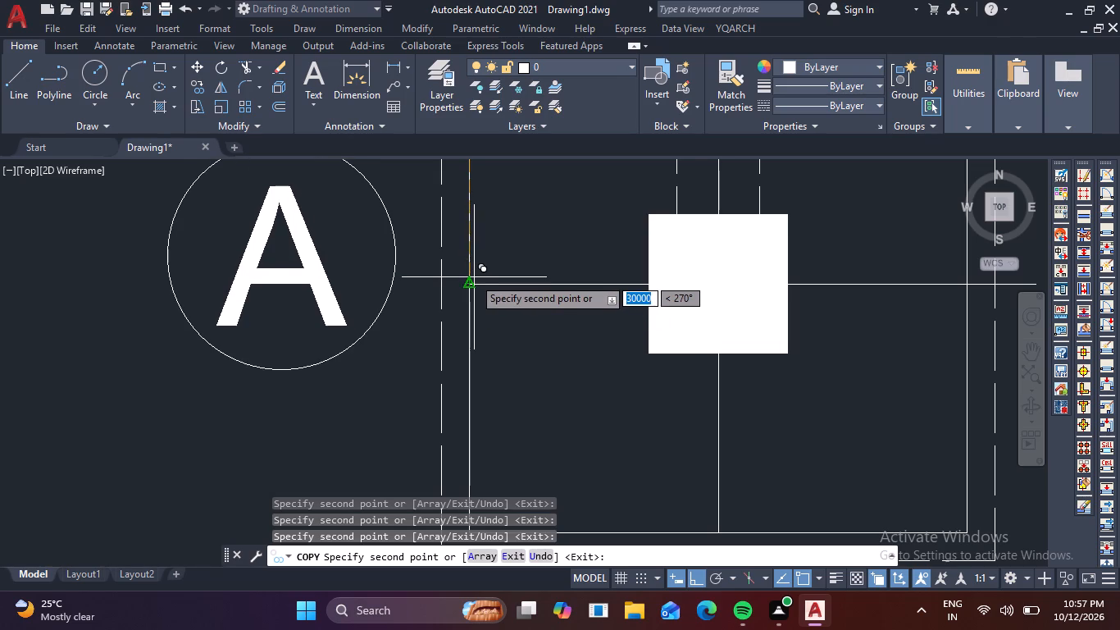
left_click(467, 285)
scroll(471, 285, "down", 3)
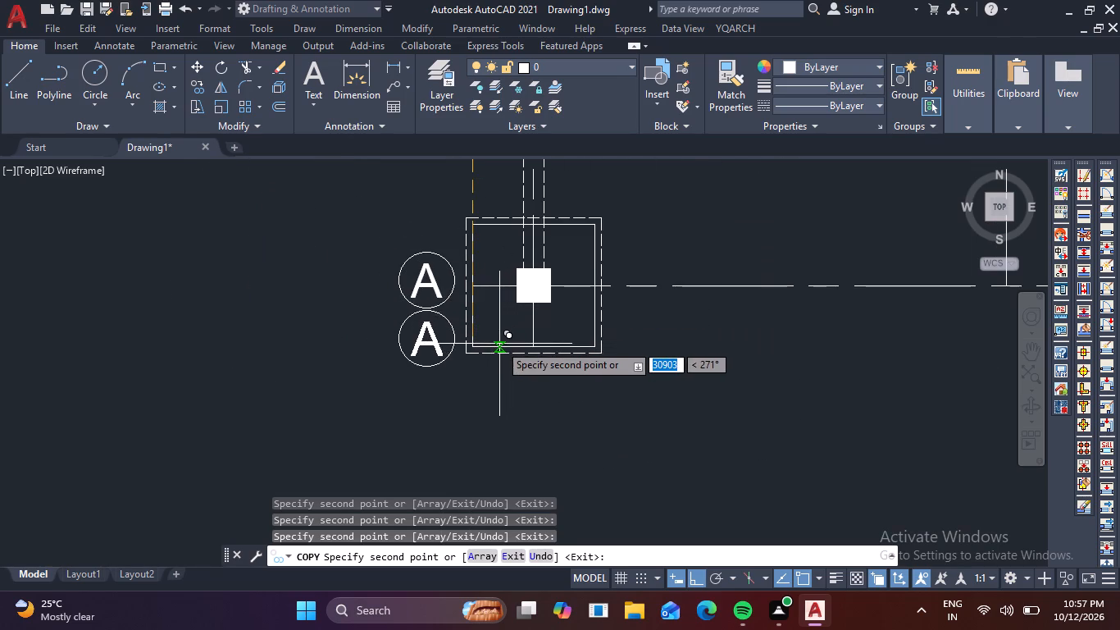
key("Escape")
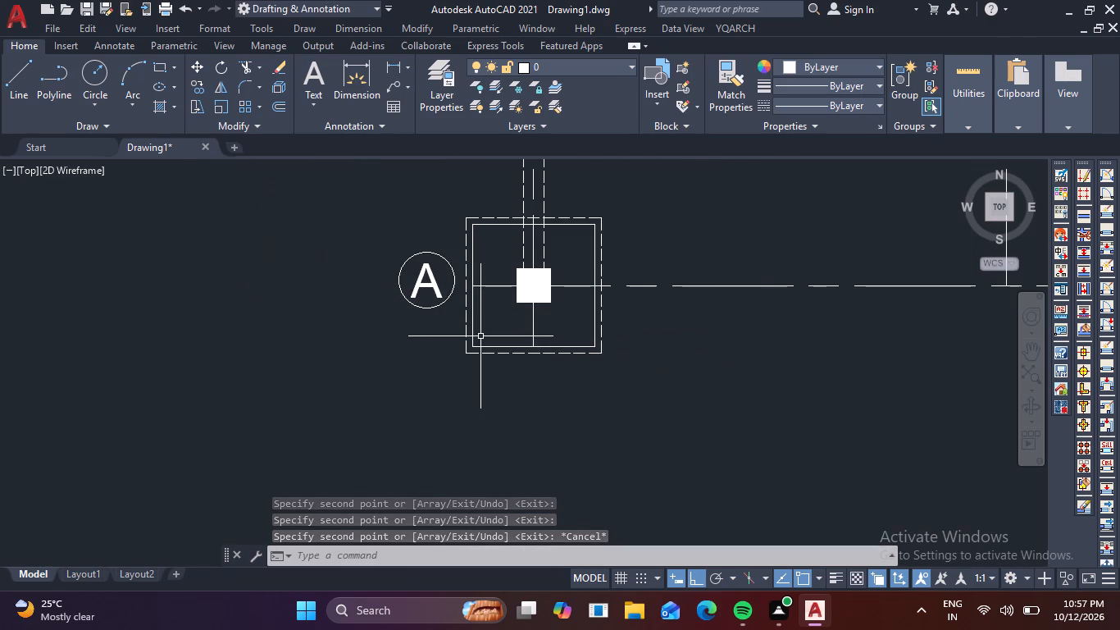
Review the whole footing layout with its column of copied grid labels, up to the top-left footing.
scroll(485, 325, "down", 2)
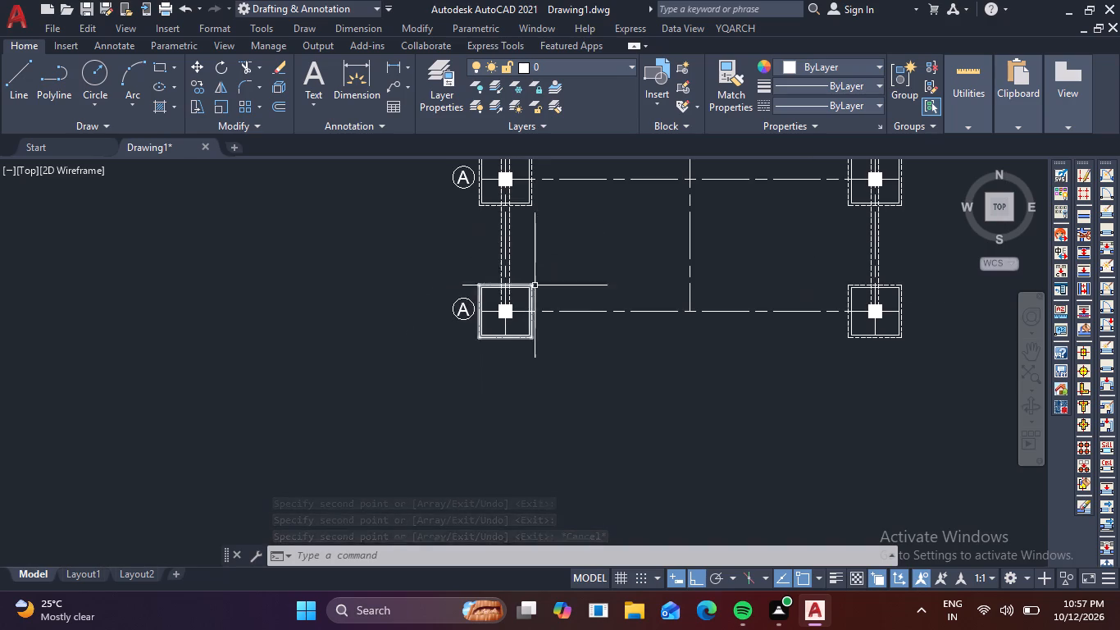
middle_click_drag(541, 268, 462, 463)
scroll(484, 355, "down", 3)
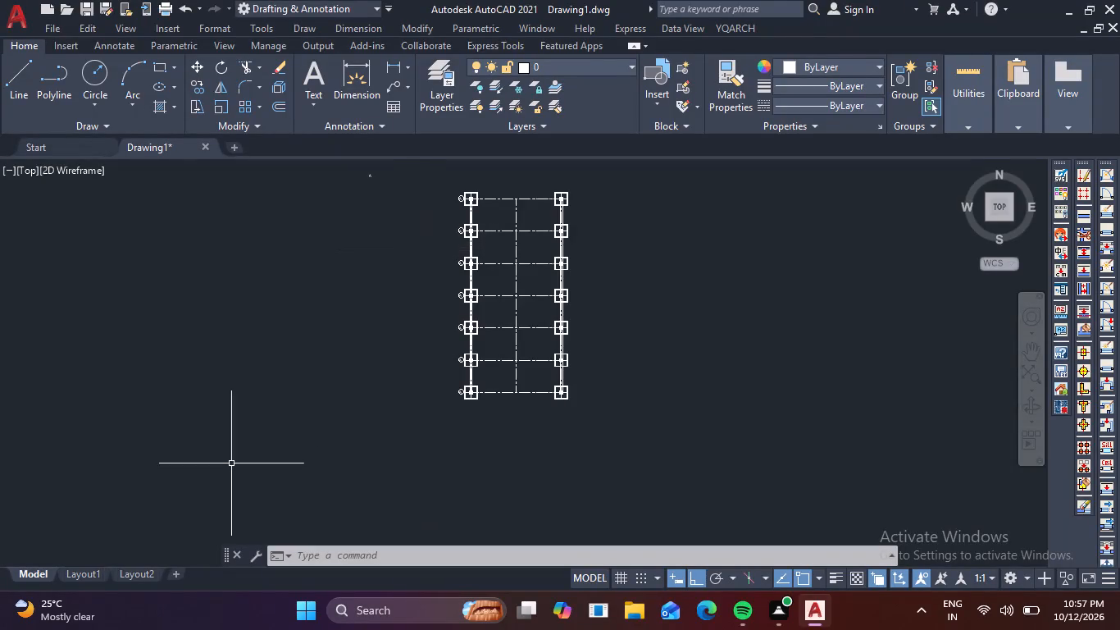
scroll(291, 436, "up", 2)
middle_click_drag(307, 427, 123, 504)
scroll(299, 364, "down", 3)
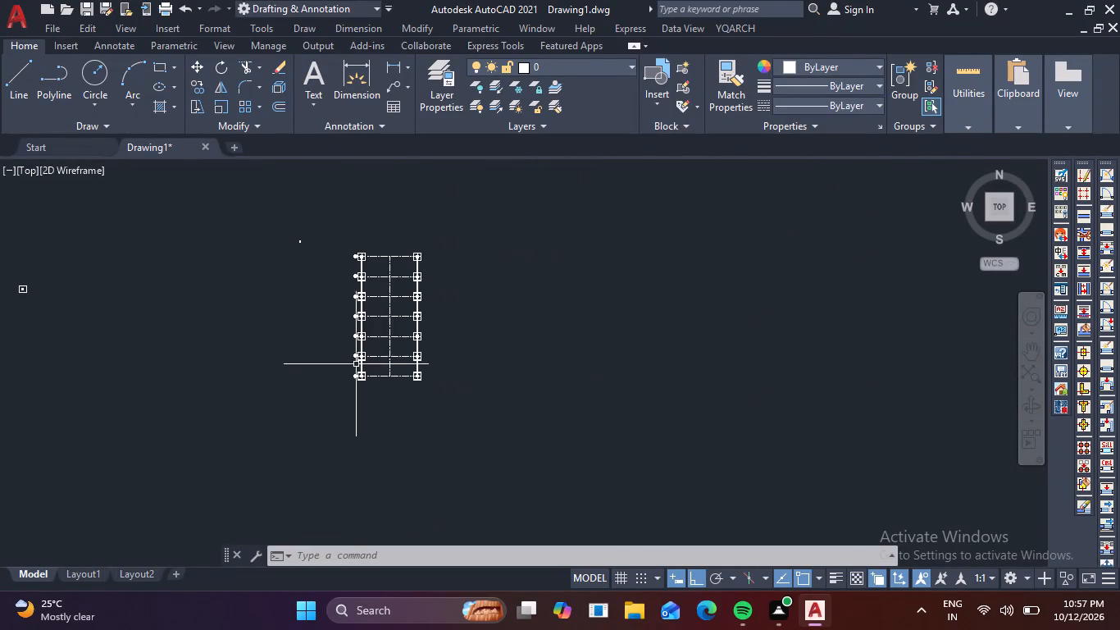
scroll(364, 272, "up", 3)
middle_click_drag(366, 258, 376, 334)
scroll(319, 289, "up", 3)
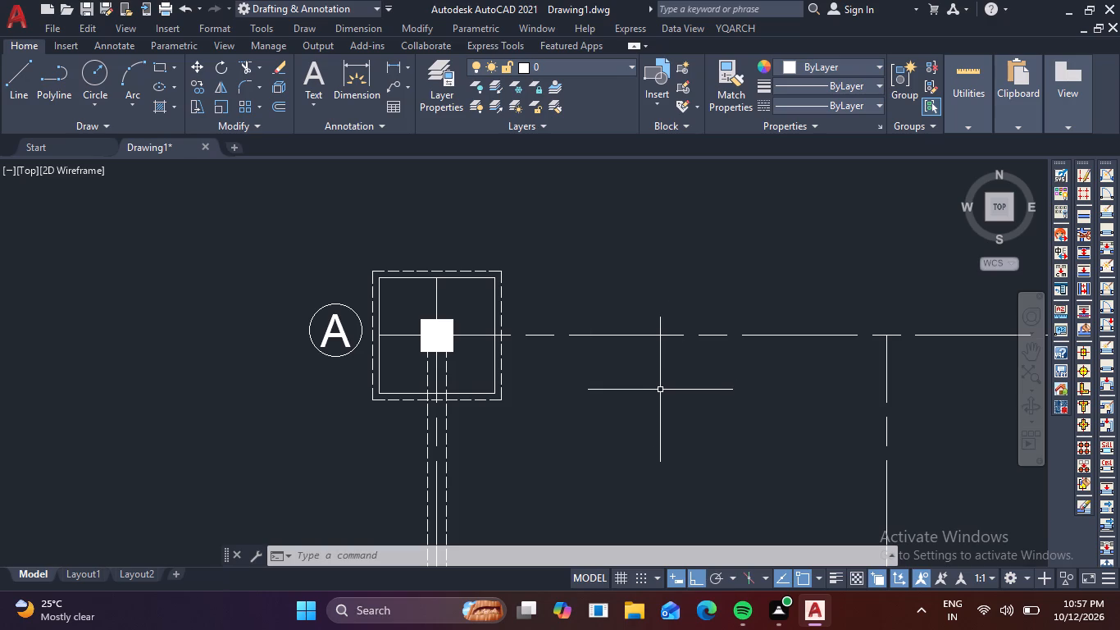
Modify the Standard dimension style so its linear dimension precision is 0.
type("D")
key("space")
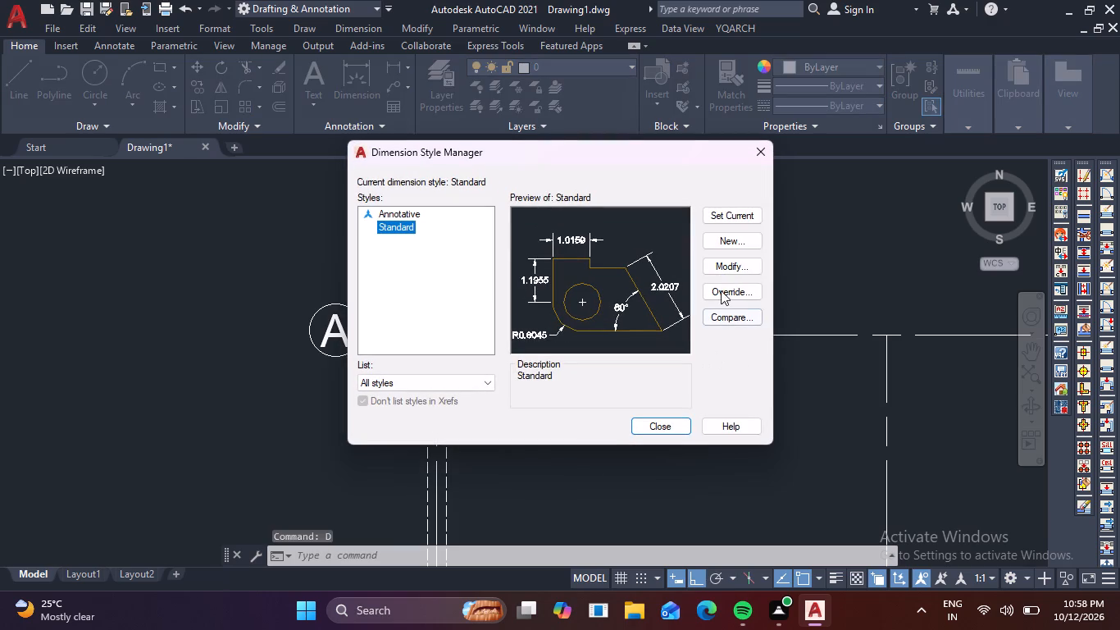
left_click(736, 263)
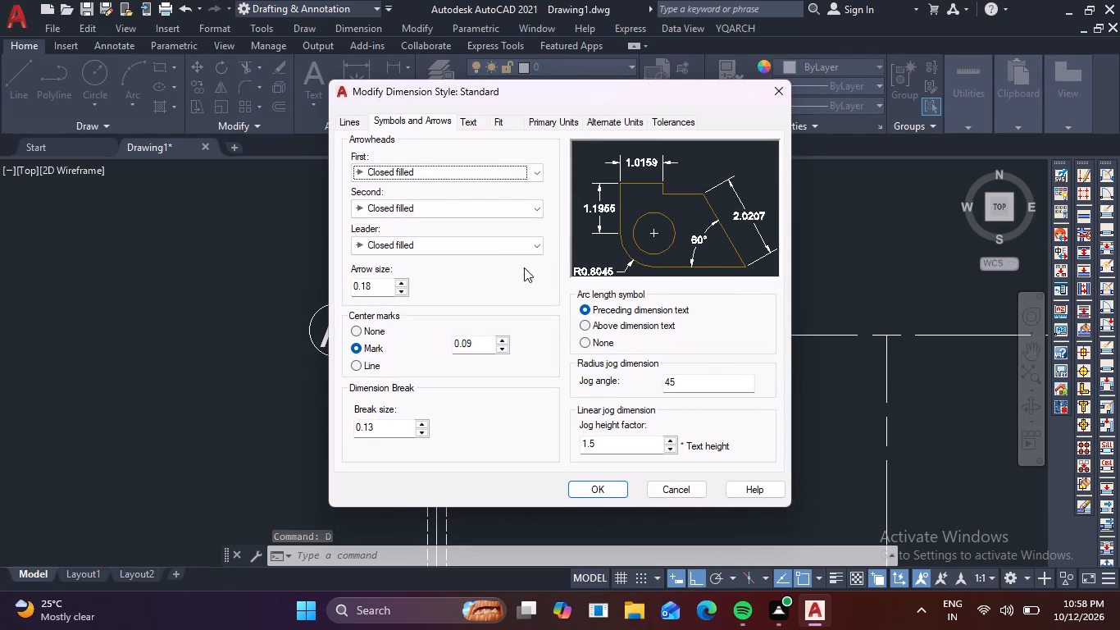
left_click(546, 122)
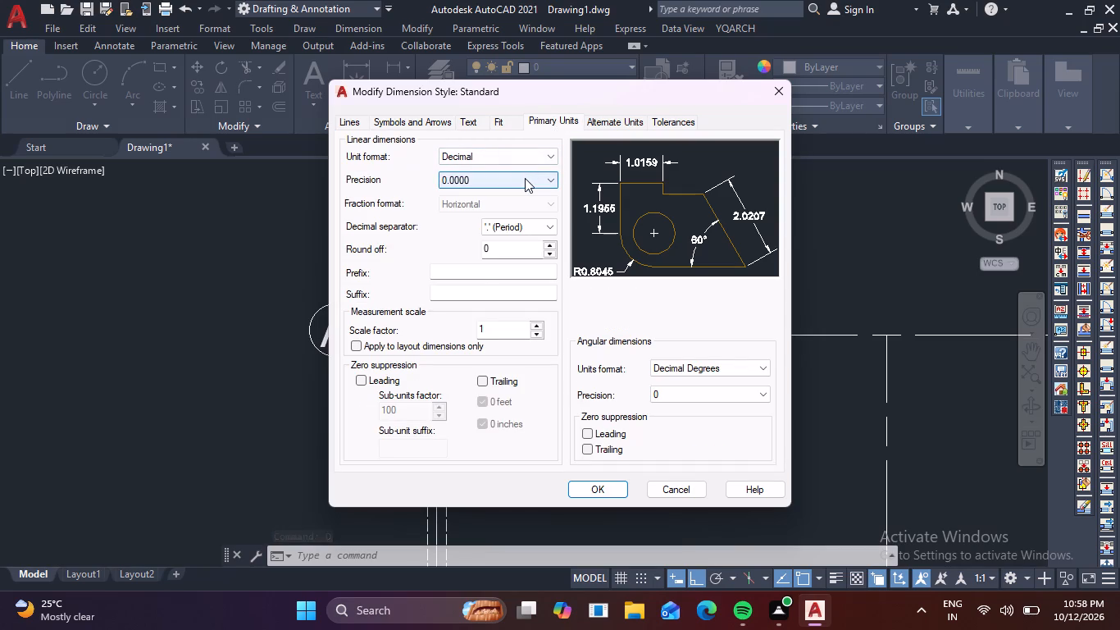
left_click(525, 178)
left_click(532, 192)
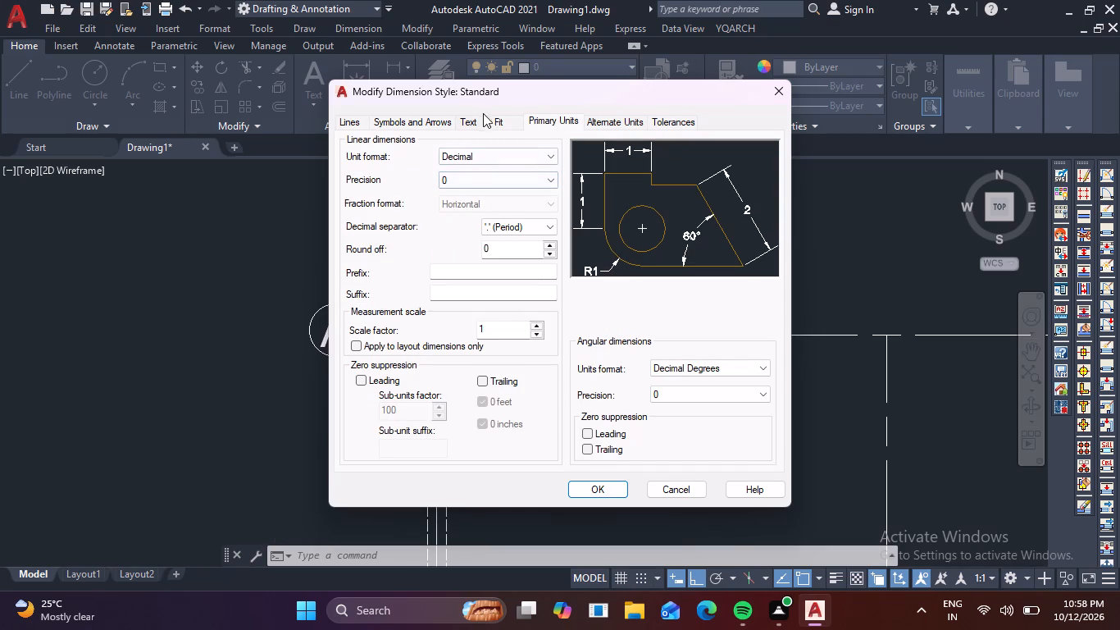
Set the Standard dimension style's text height to 200 and its text alignment to Aligned with dimension line.
left_click(474, 116)
left_click_drag(527, 240, 425, 256)
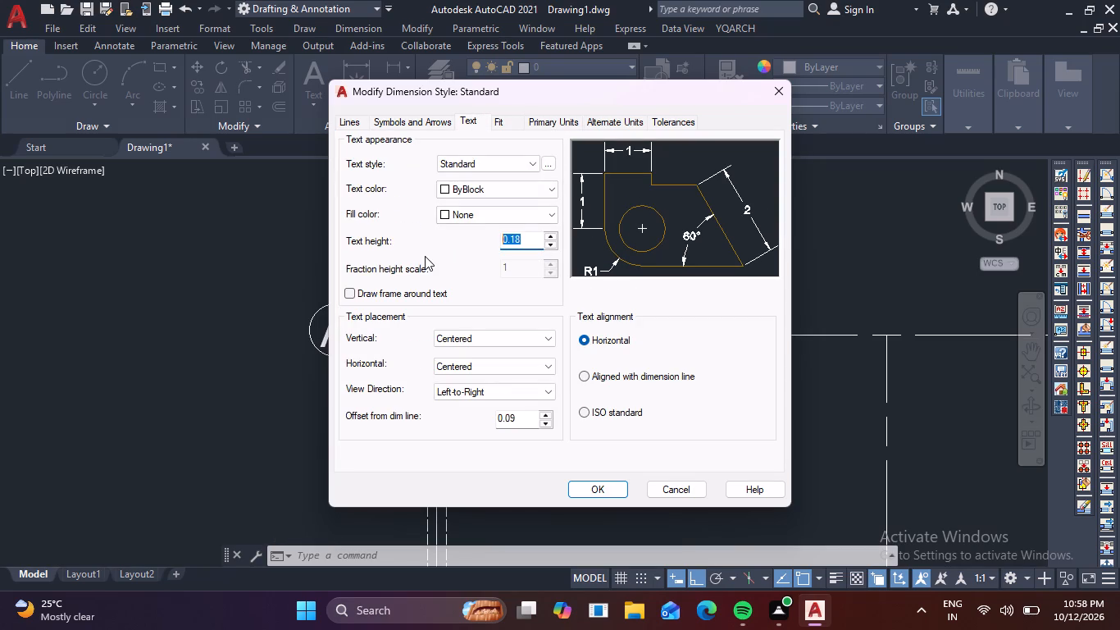
key("2")
type("00")
key("Return")
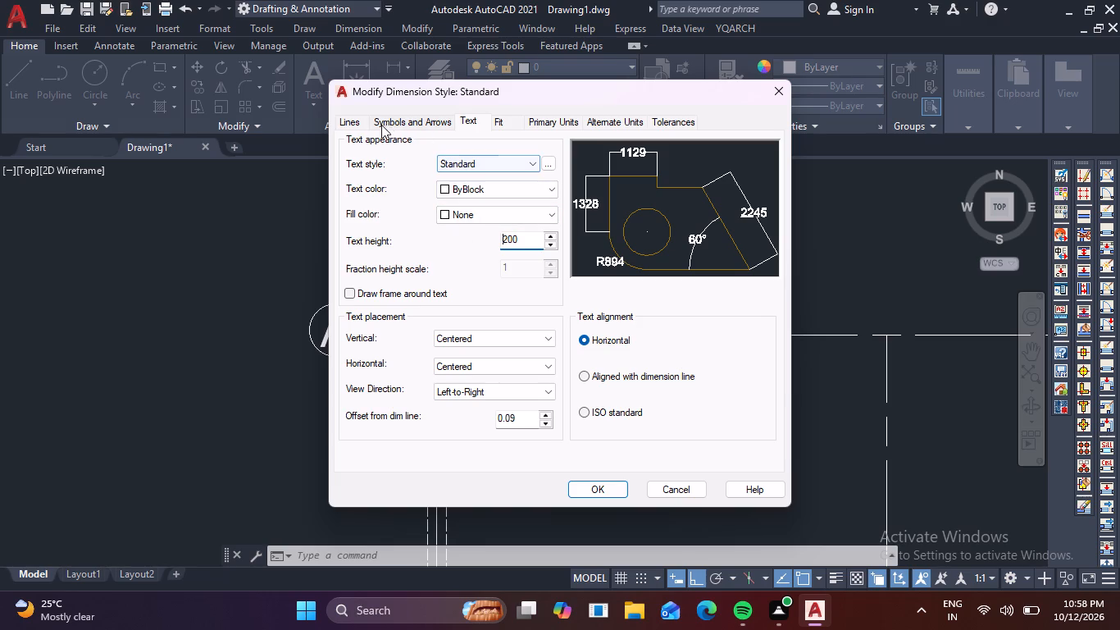
left_click(586, 373)
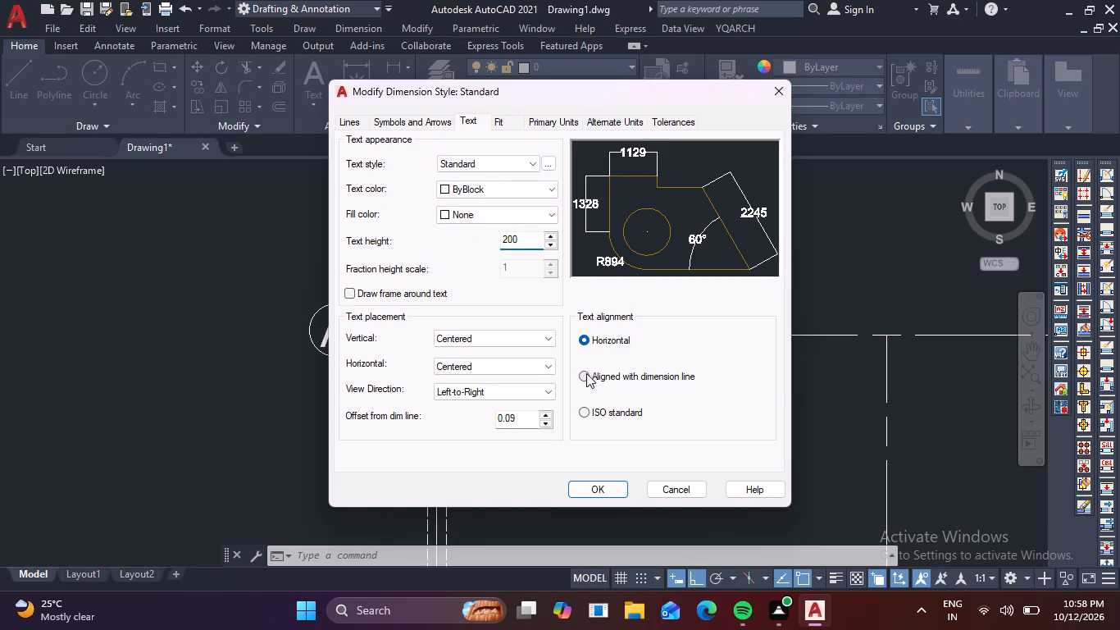
Set the Standard dimension style's arrow size to 150.
left_click(354, 120)
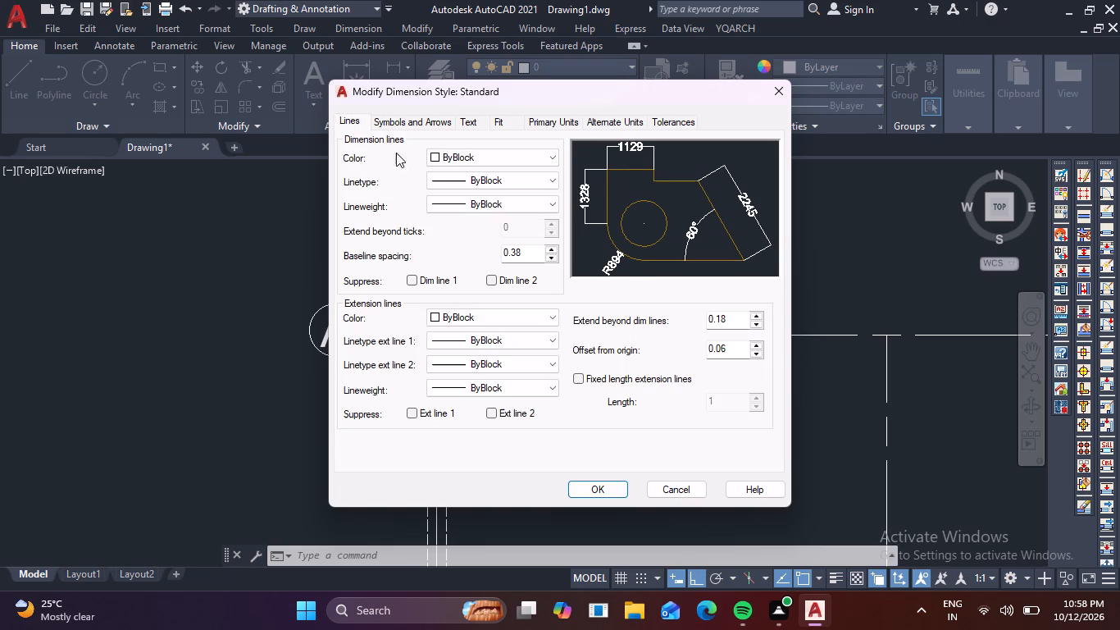
left_click(413, 121)
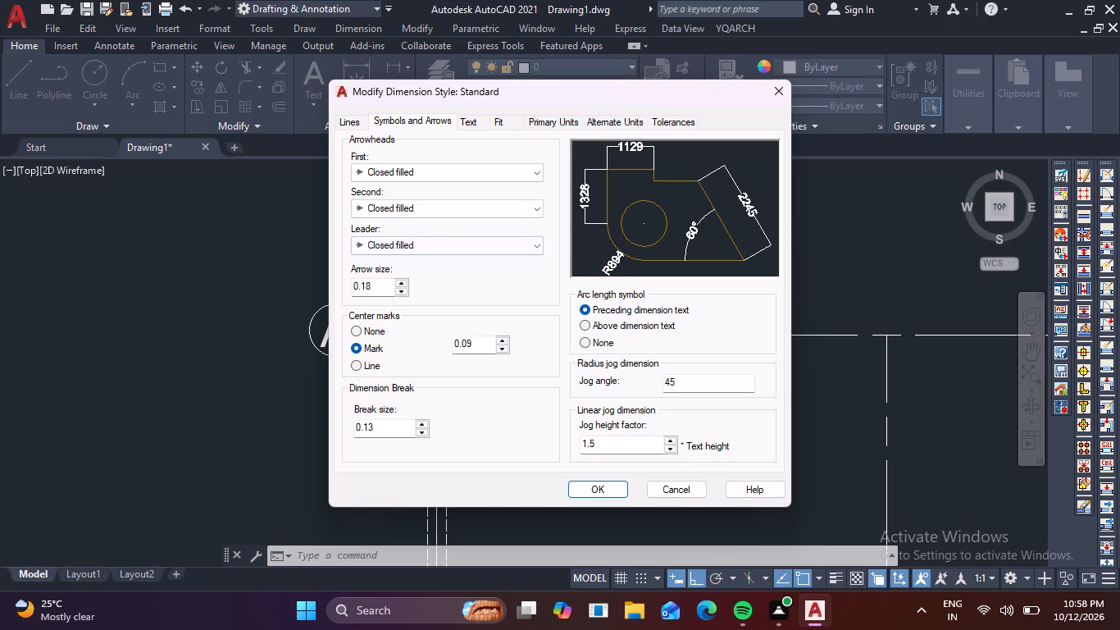
left_click_drag(377, 288, 303, 288)
key("1")
key("5")
key("0")
key("Return")
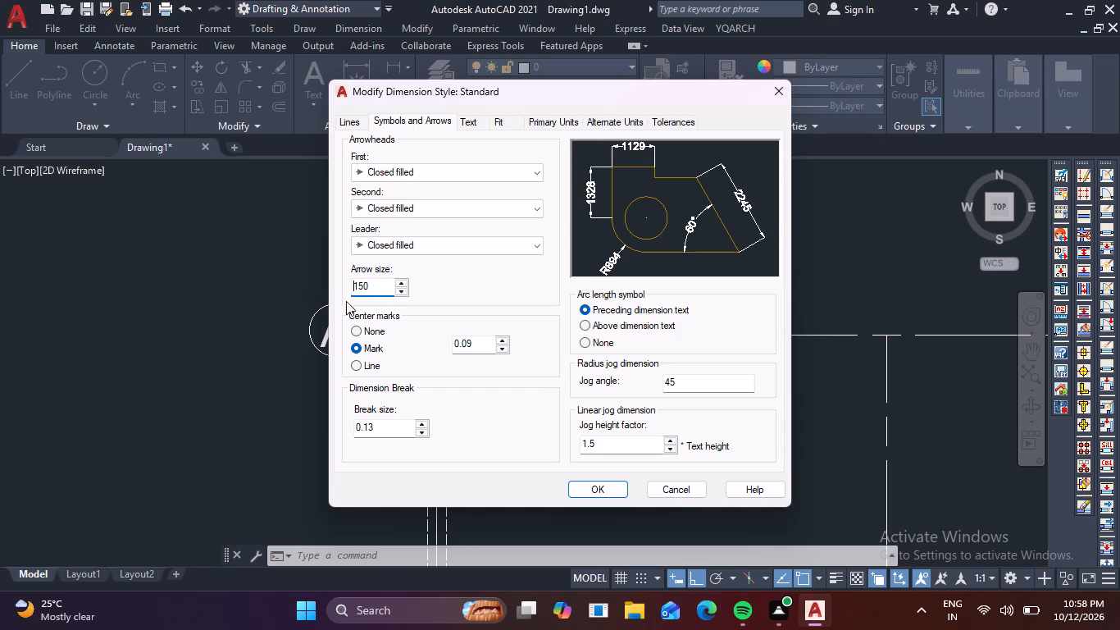
Turn on fixed length extension lines for the Standard dimension style, save it and set the style current.
left_click(359, 119)
left_click(406, 124)
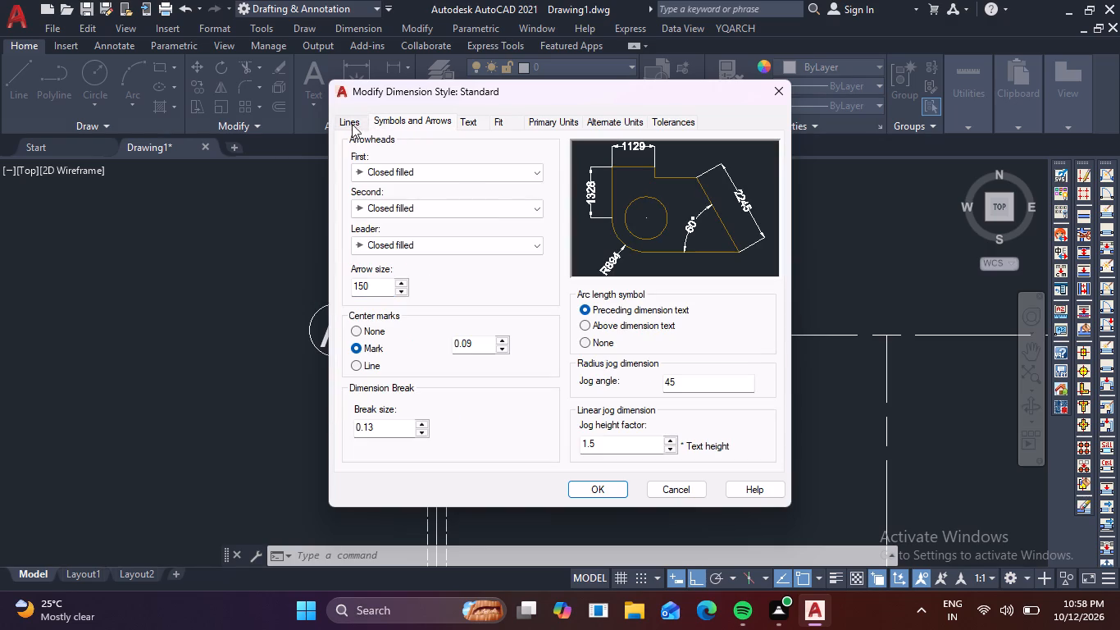
left_click(349, 124)
left_click(578, 377)
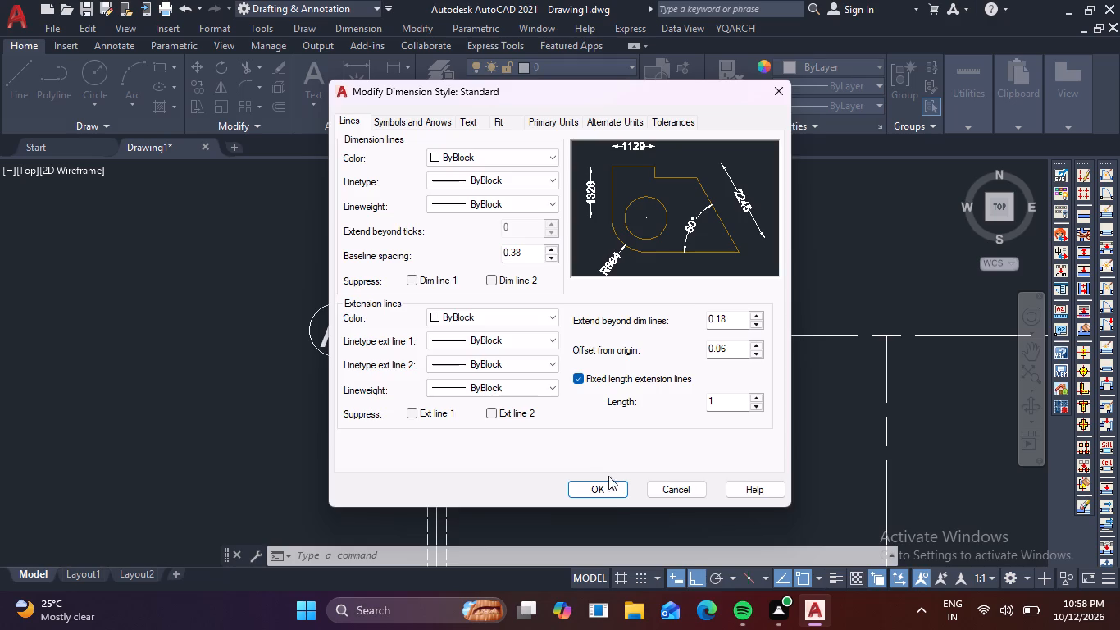
left_click(612, 486)
left_click(739, 215)
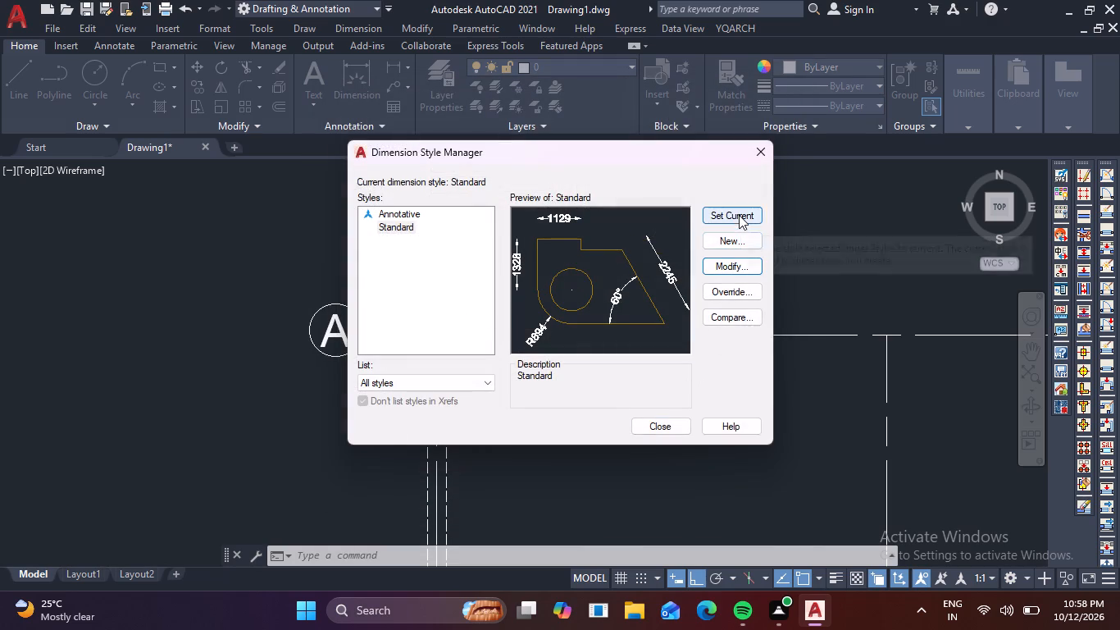
left_click(672, 424)
Add an overall horizontal linear dimension between the top-left and top-right footing centrelines, along the footings' inner top edge.
scroll(570, 375, "down", 1)
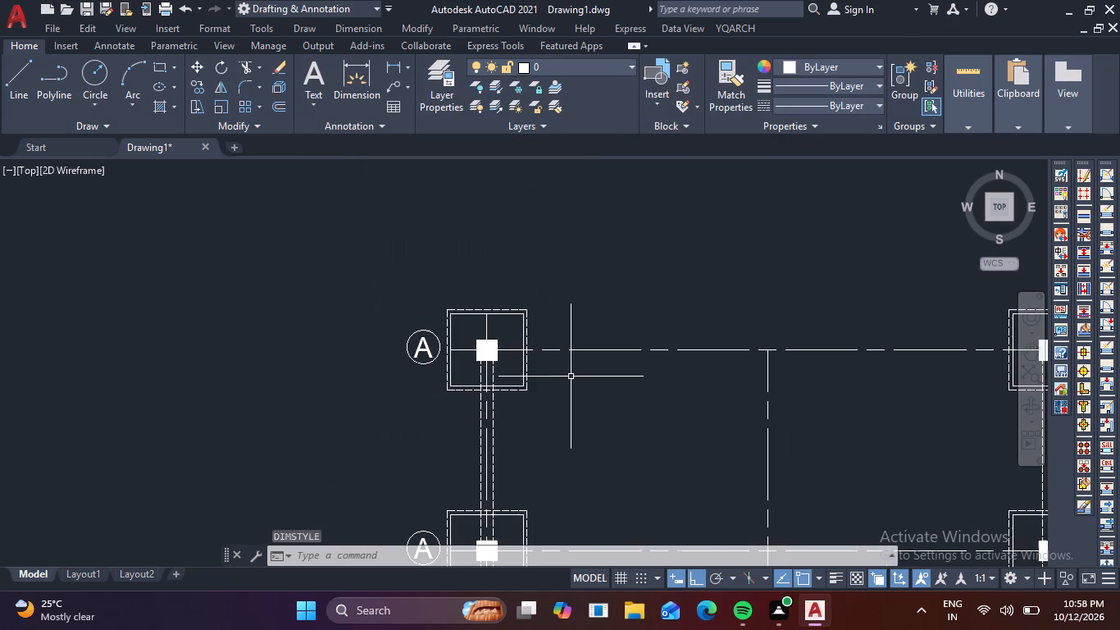
middle_click_drag(573, 387, 359, 419)
key("d")
key("l")
key("i")
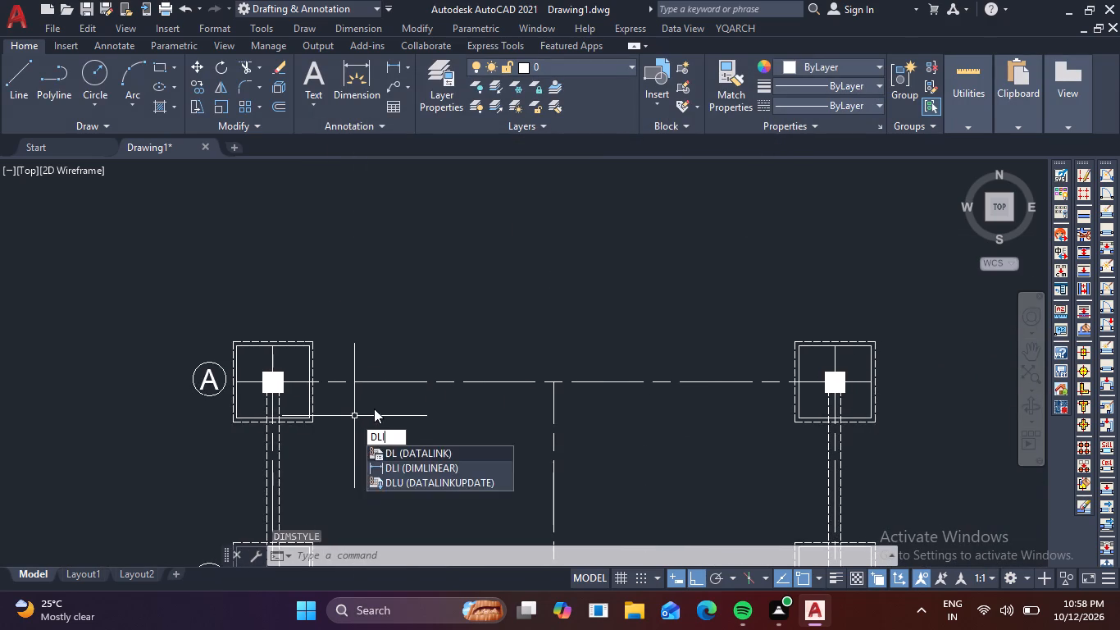
key("space")
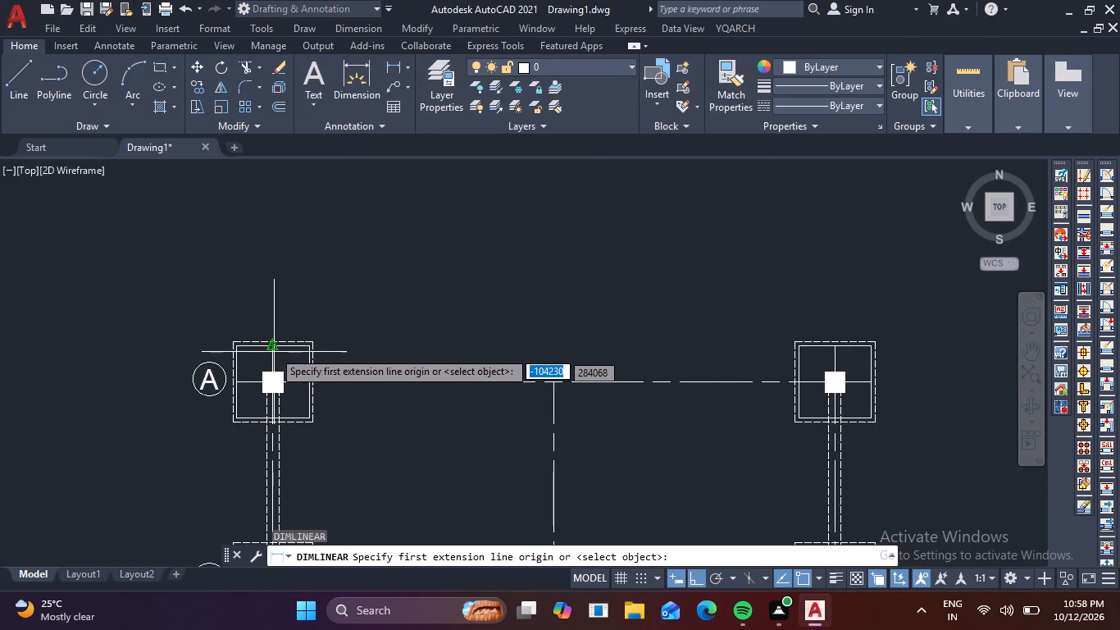
left_click(271, 347)
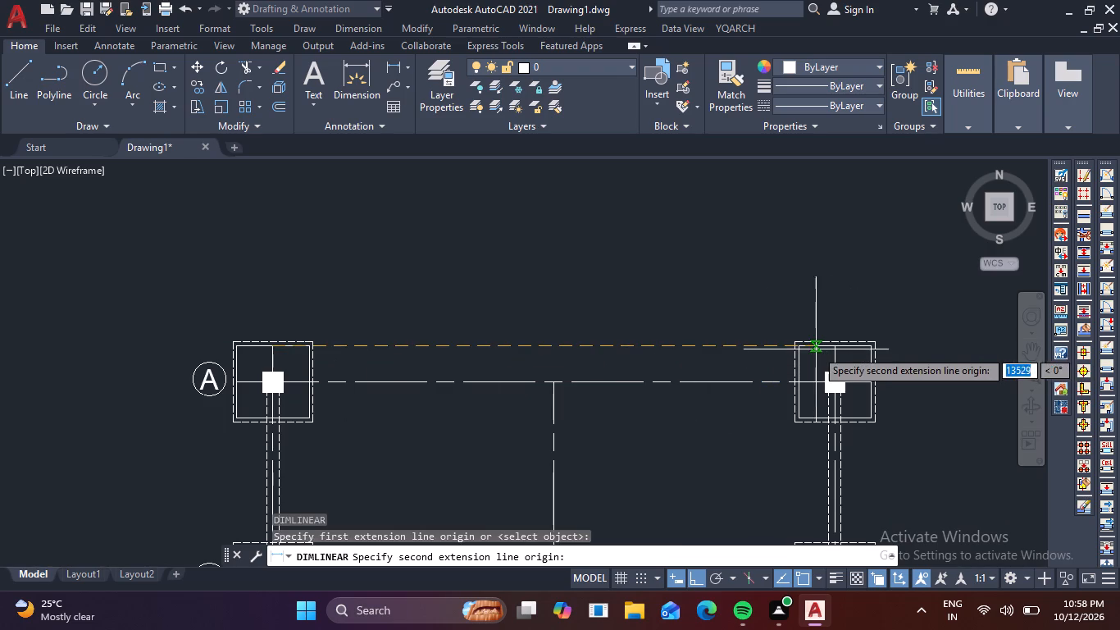
left_click(833, 345)
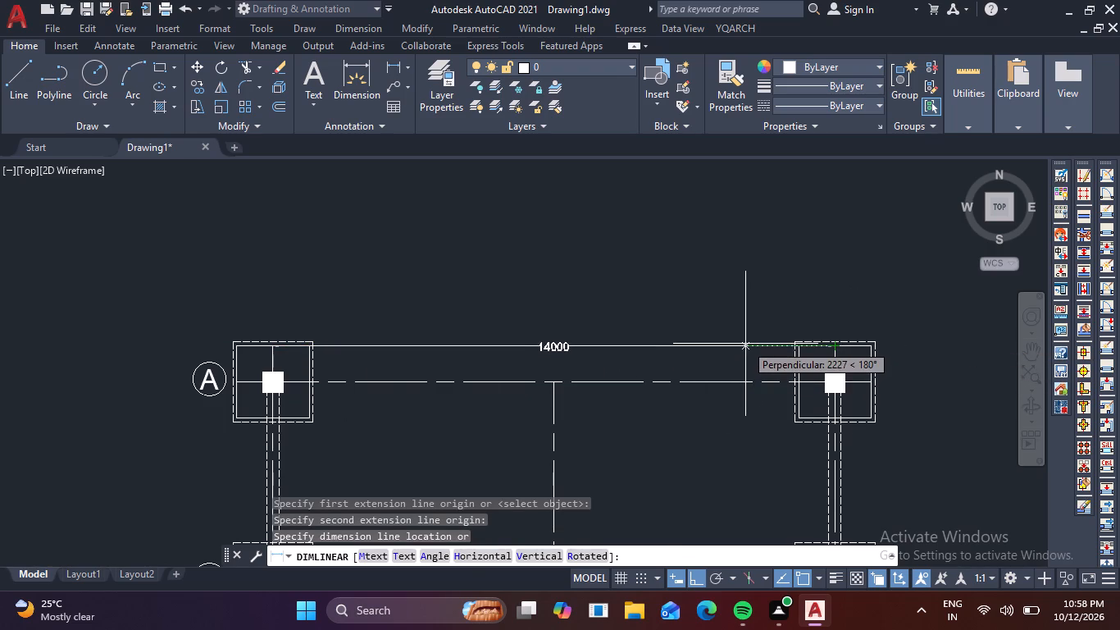
left_click(745, 344)
key("Escape")
Add a linear dimension from the top-left column centreline to the middle vertical grid line, just below the overall dimension.
key("space")
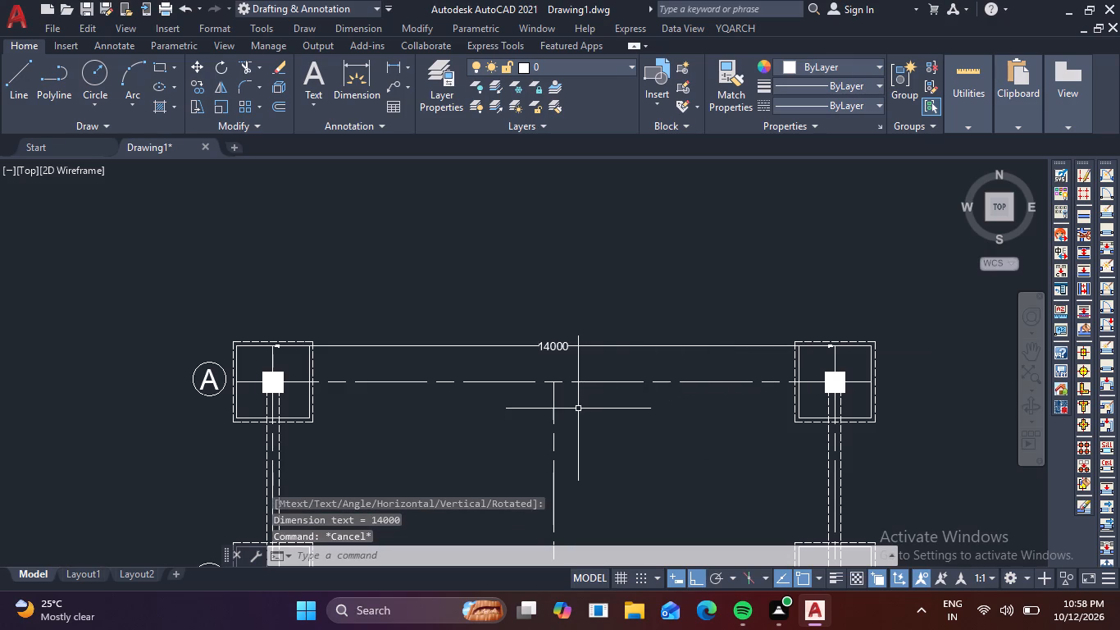
scroll(334, 385, "up", 2)
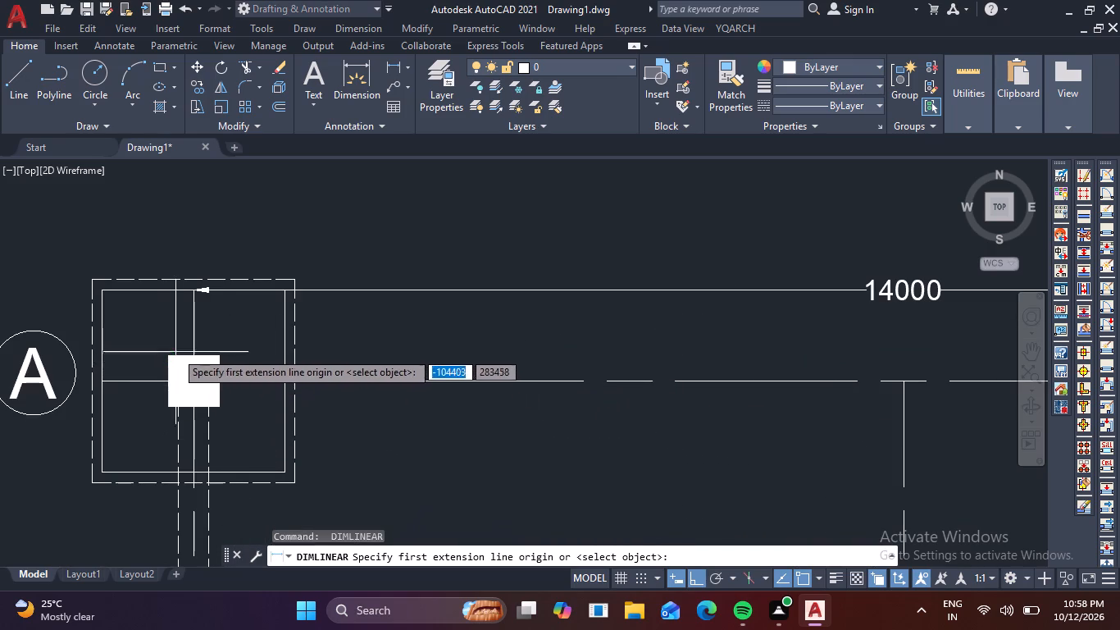
left_click(189, 344)
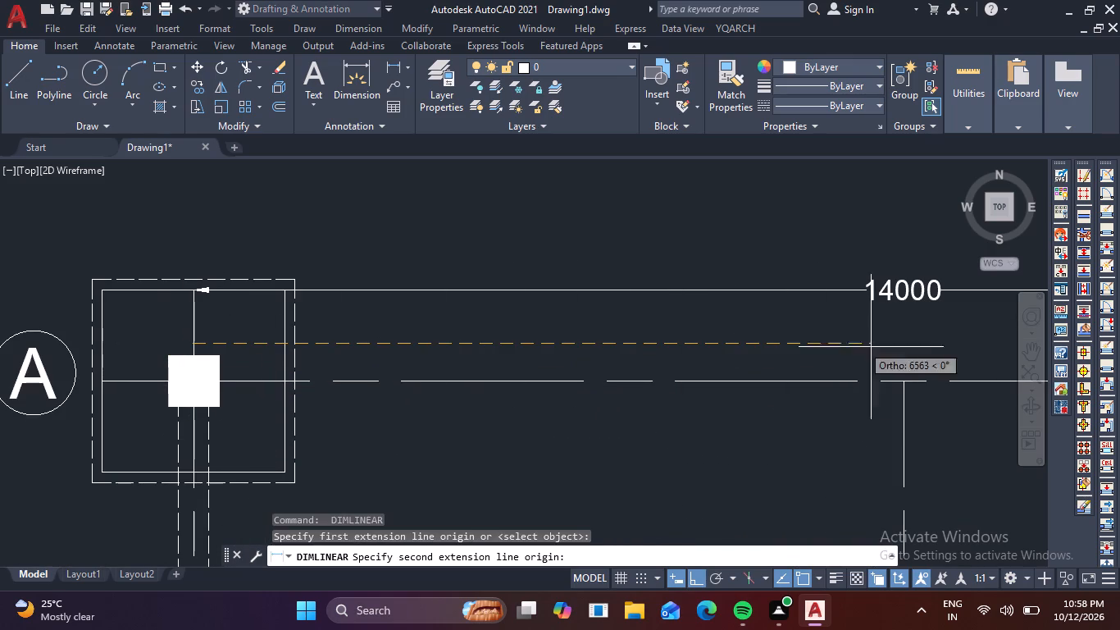
left_click(899, 385)
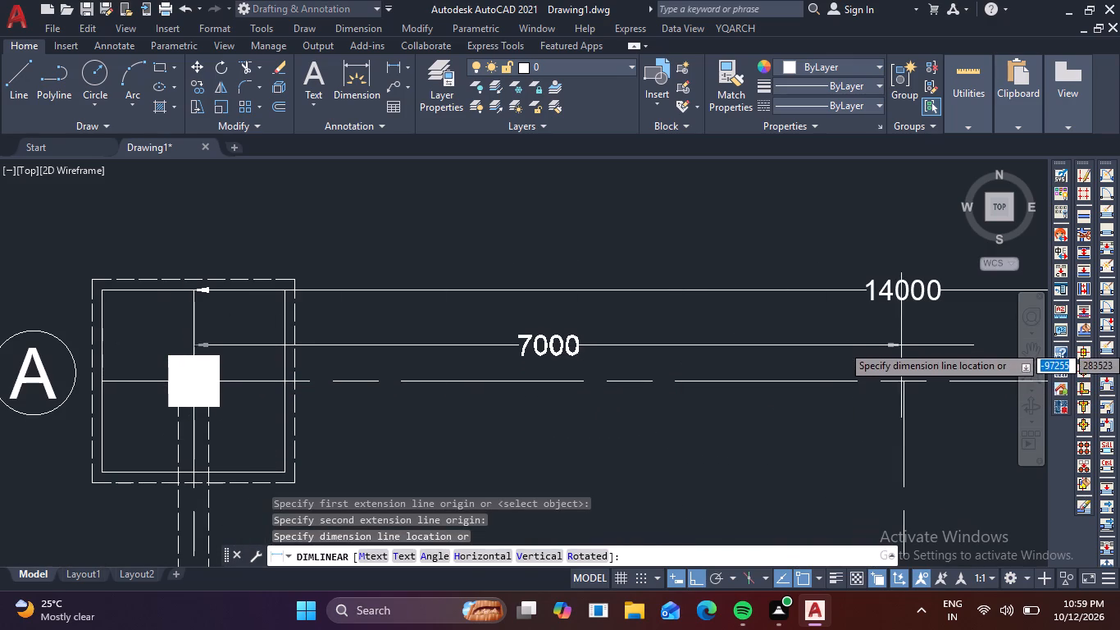
left_click(896, 339)
Add a linear dimension from the middle vertical grid line to the top-right column centreline, in line with the left bay's dimension.
scroll(825, 386, "down", 1)
middle_click_drag(826, 400, 521, 389)
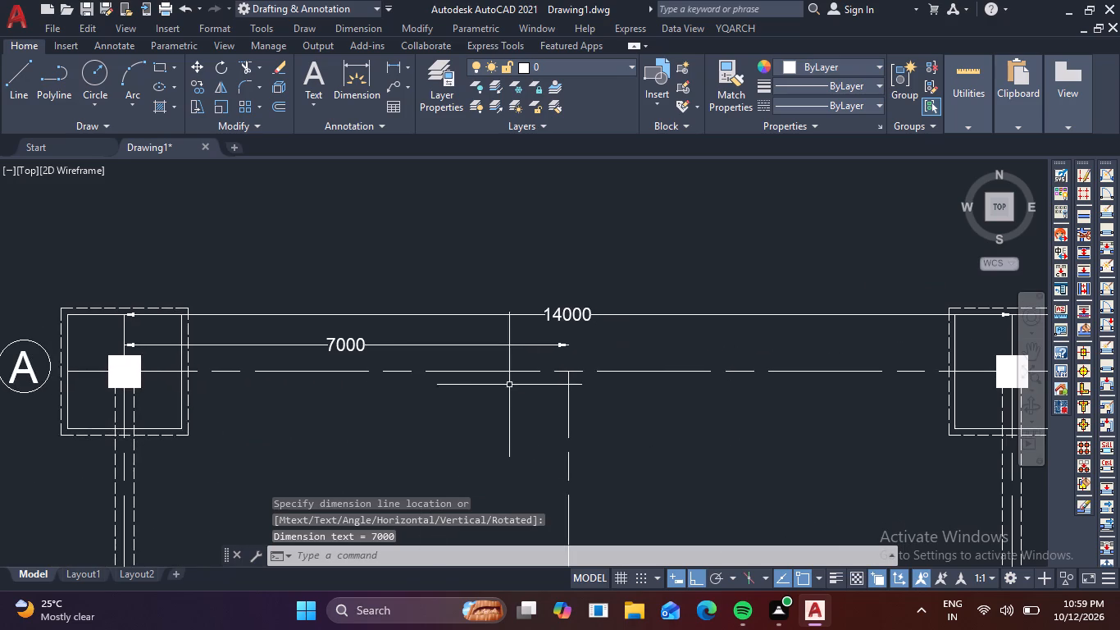
key("space")
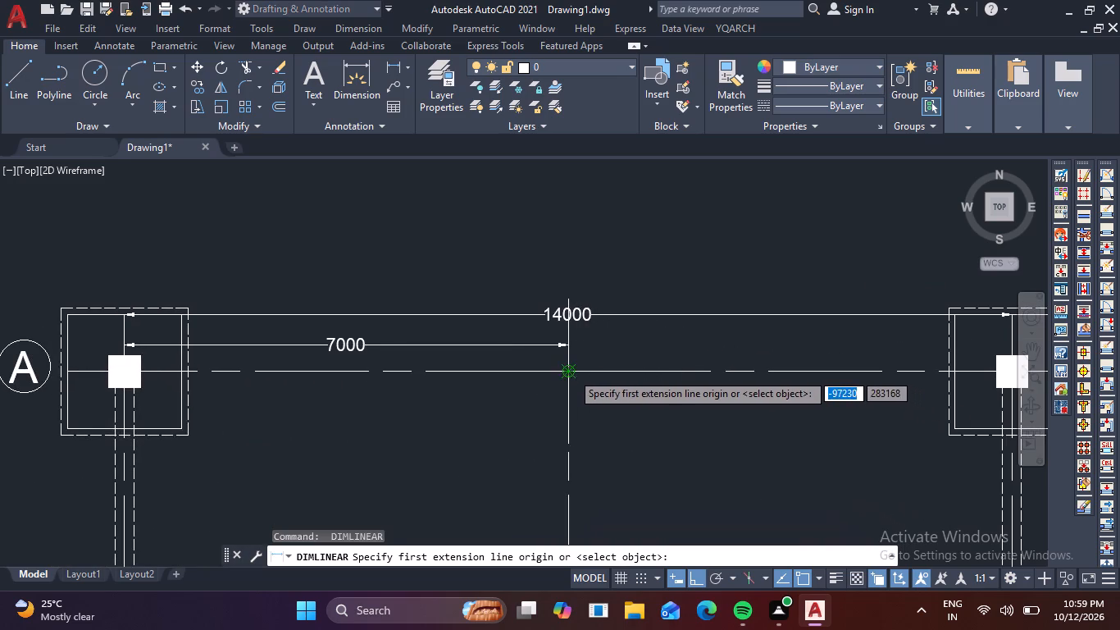
left_click(571, 372)
middle_click_drag(951, 366, 687, 377)
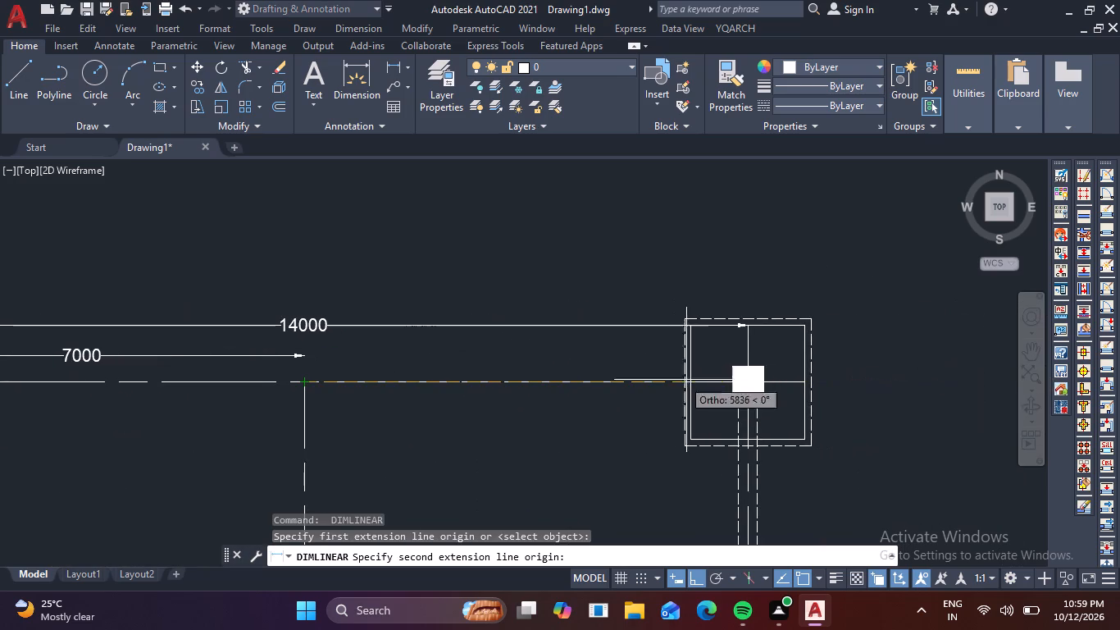
left_click(747, 367)
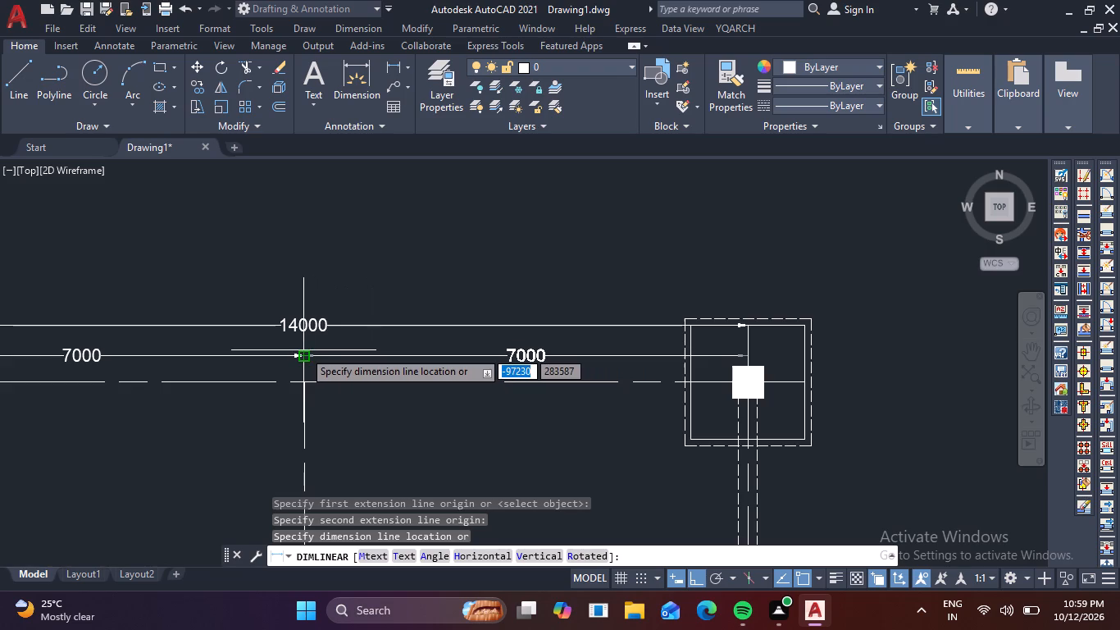
scroll(298, 361, "up", 3)
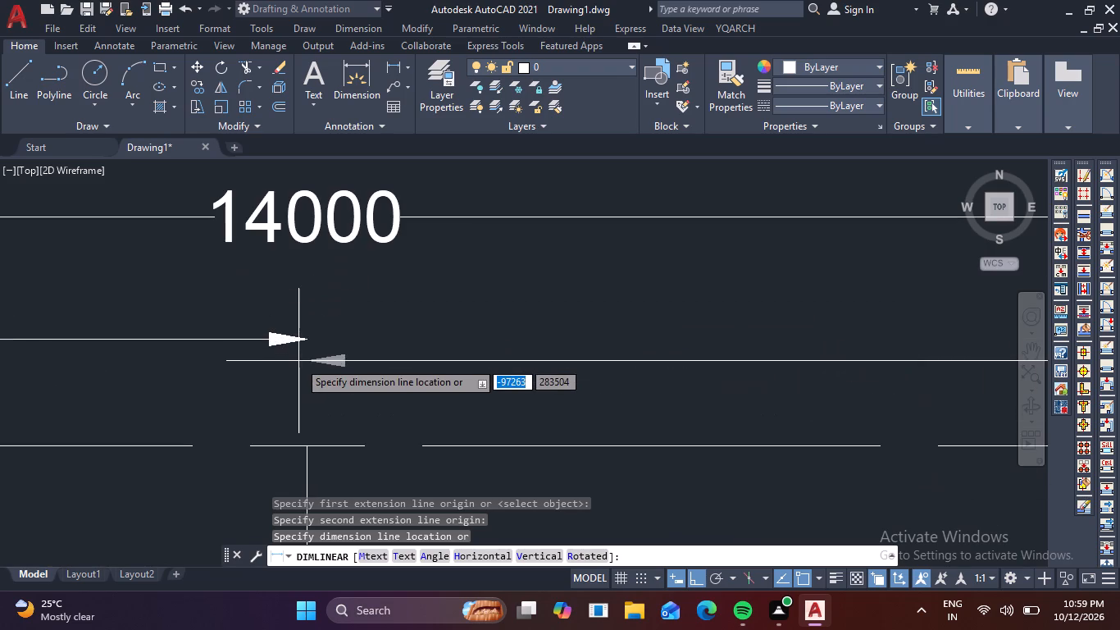
left_click(310, 337)
Add a vertical linear dimension between the first and second row centrelines, along the right-hand footings' inner right edge.
scroll(448, 449, "down", 3)
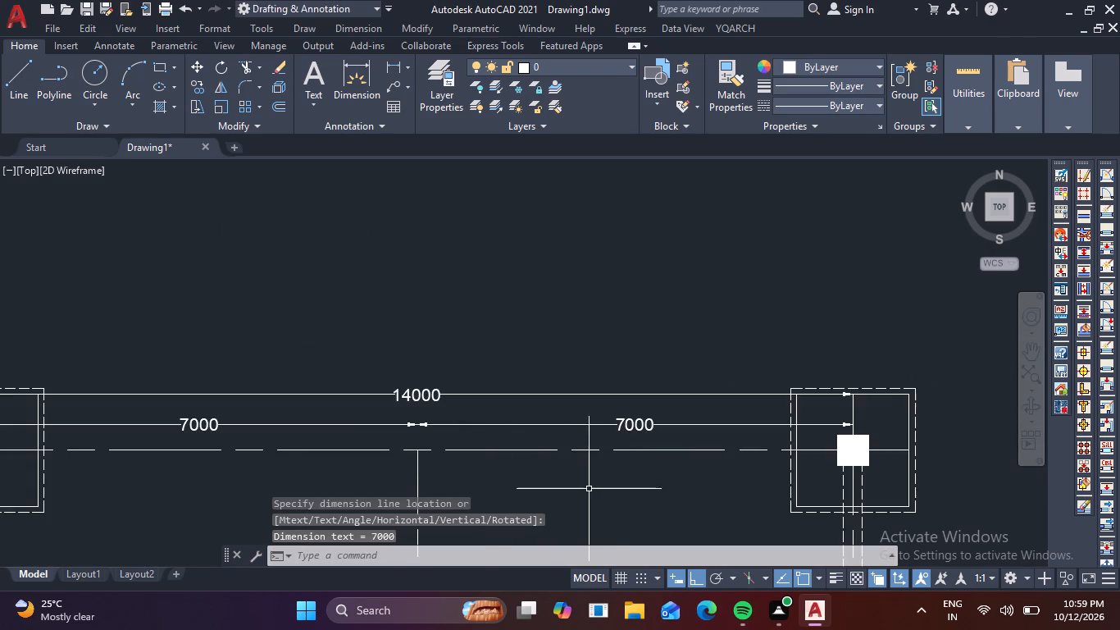
scroll(598, 489, "down", 1)
middle_click_drag(640, 495, 468, 285)
middle_click_drag(737, 331, 753, 268)
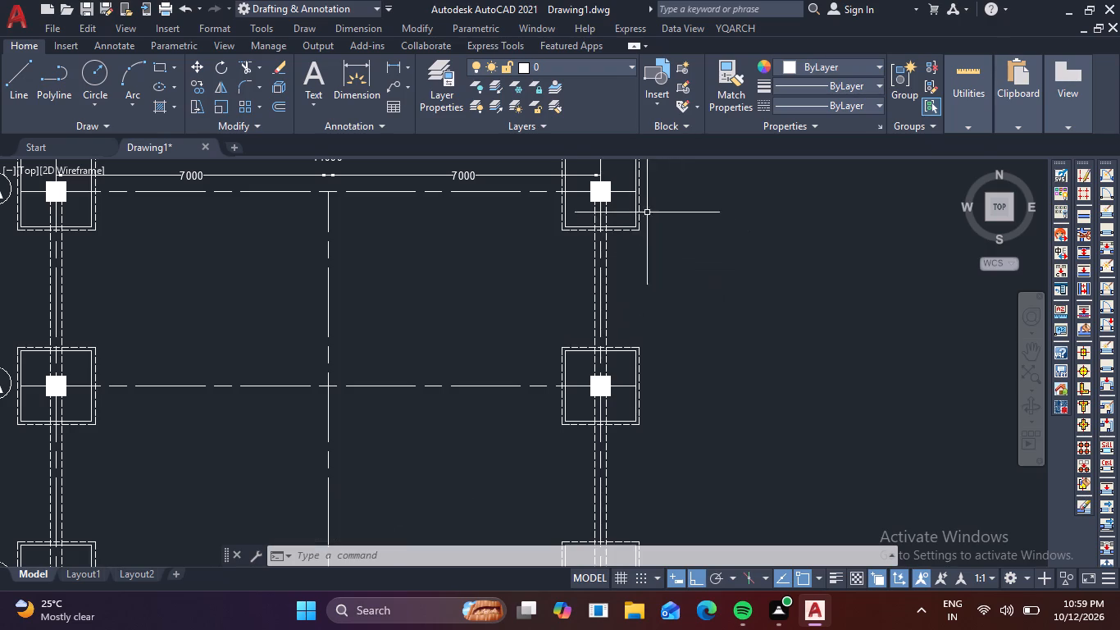
key("space")
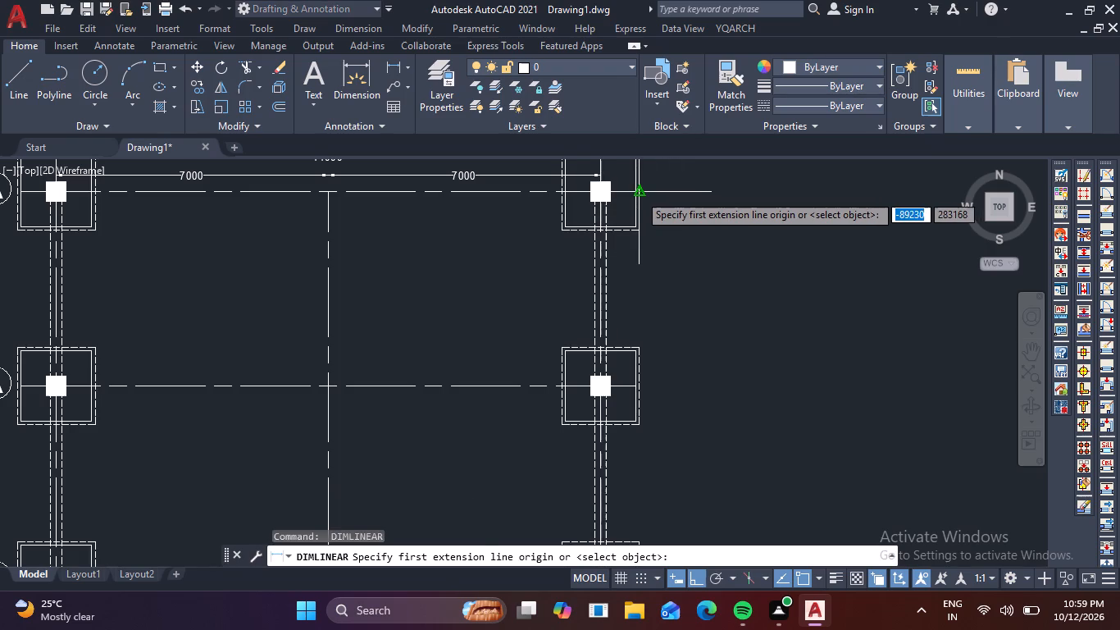
scroll(633, 195, "up", 3)
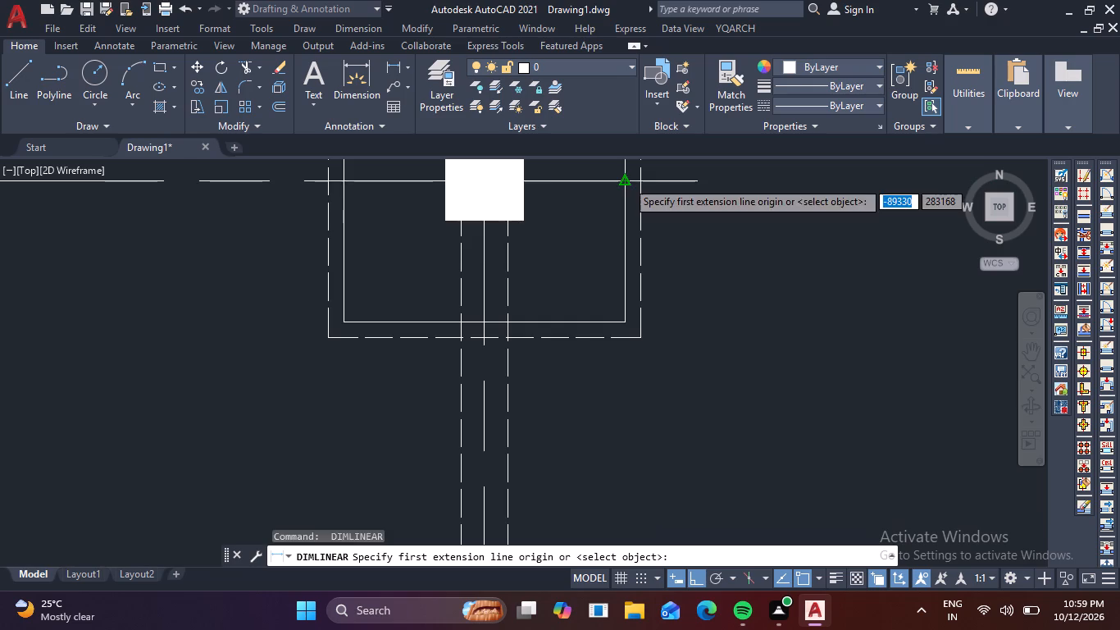
left_click(626, 180)
scroll(655, 271, "down", 3)
middle_click_drag(646, 358, 685, 262)
scroll(700, 340, "up", 4)
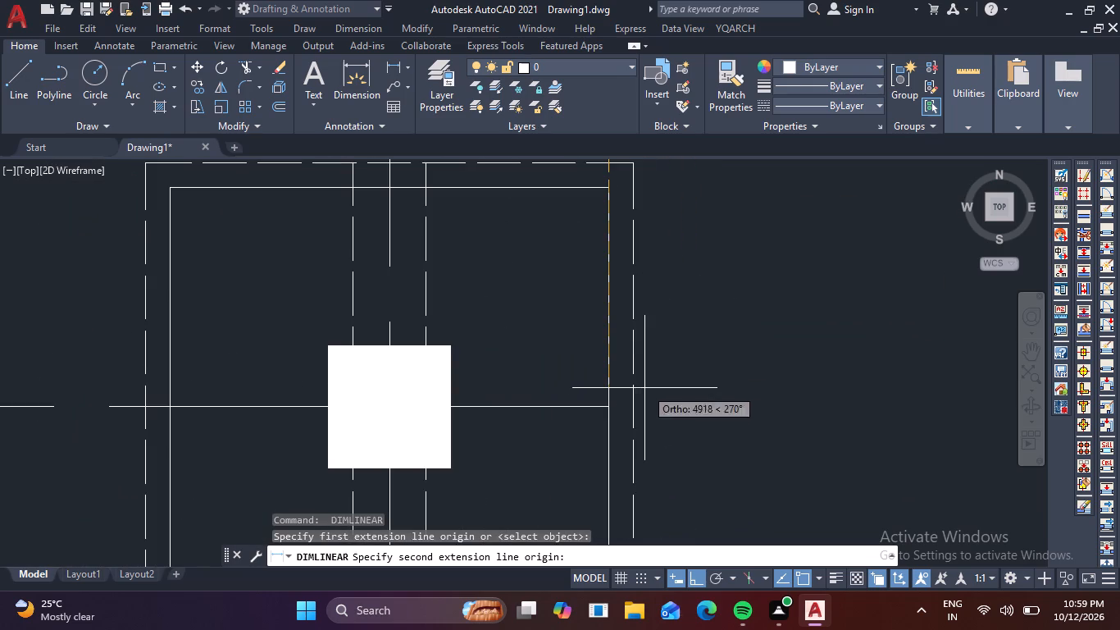
left_click(607, 403)
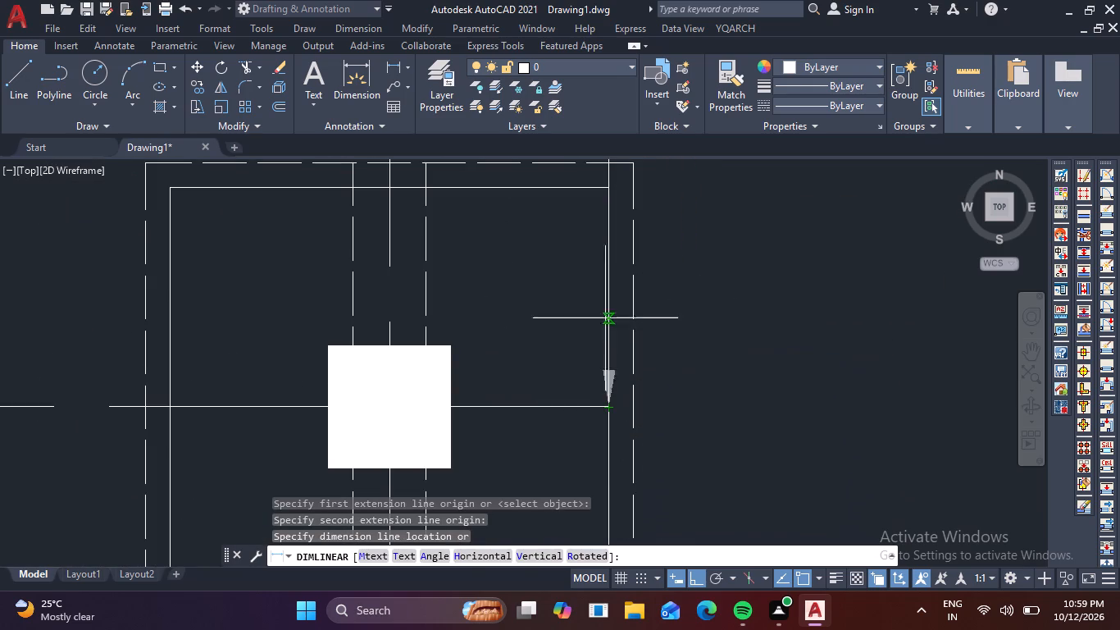
left_click(605, 410)
Add a vertical linear dimension between the second and third row centrelines, along the right-hand footings' inner right edge.
scroll(612, 418, "down", 3)
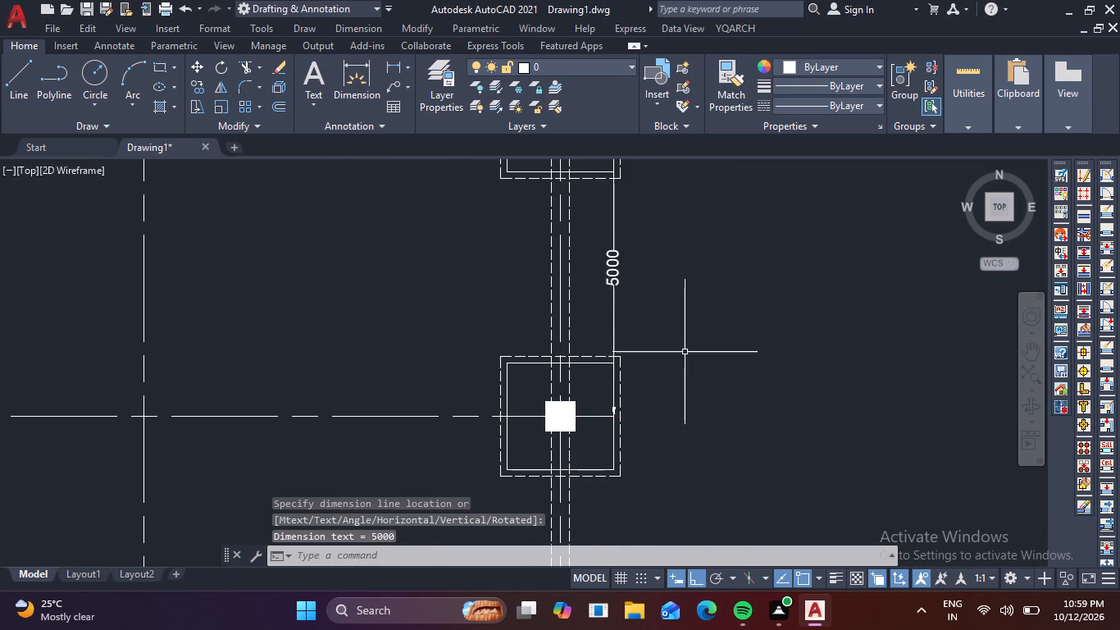
middle_click_drag(679, 372, 699, 244)
key("space")
left_click(636, 285)
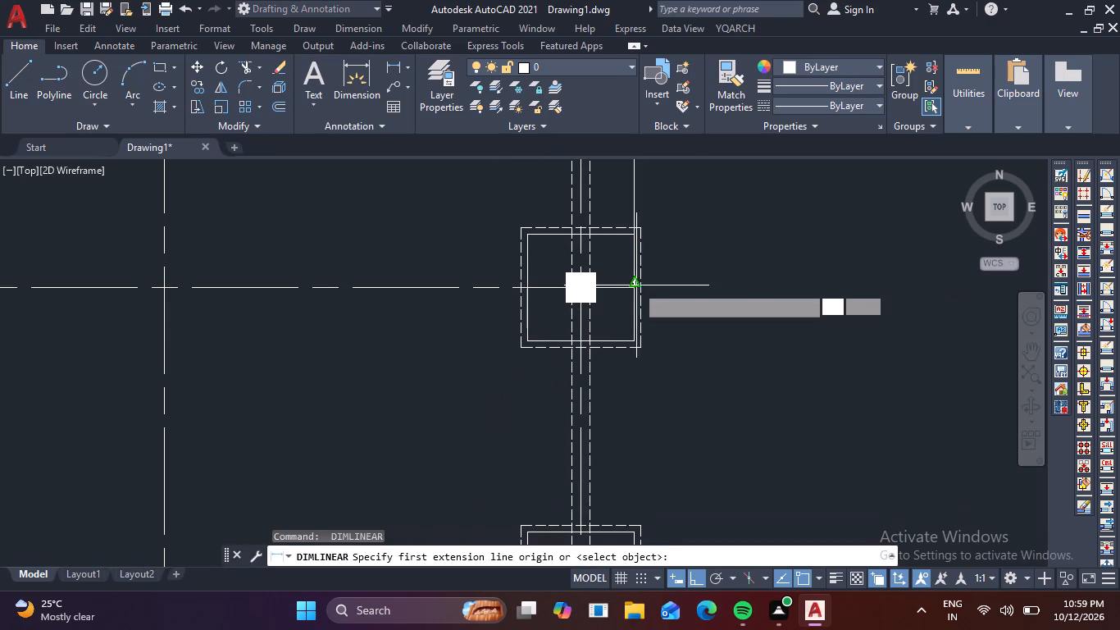
middle_click_drag(664, 415, 687, 271)
scroll(684, 418, "up", 3)
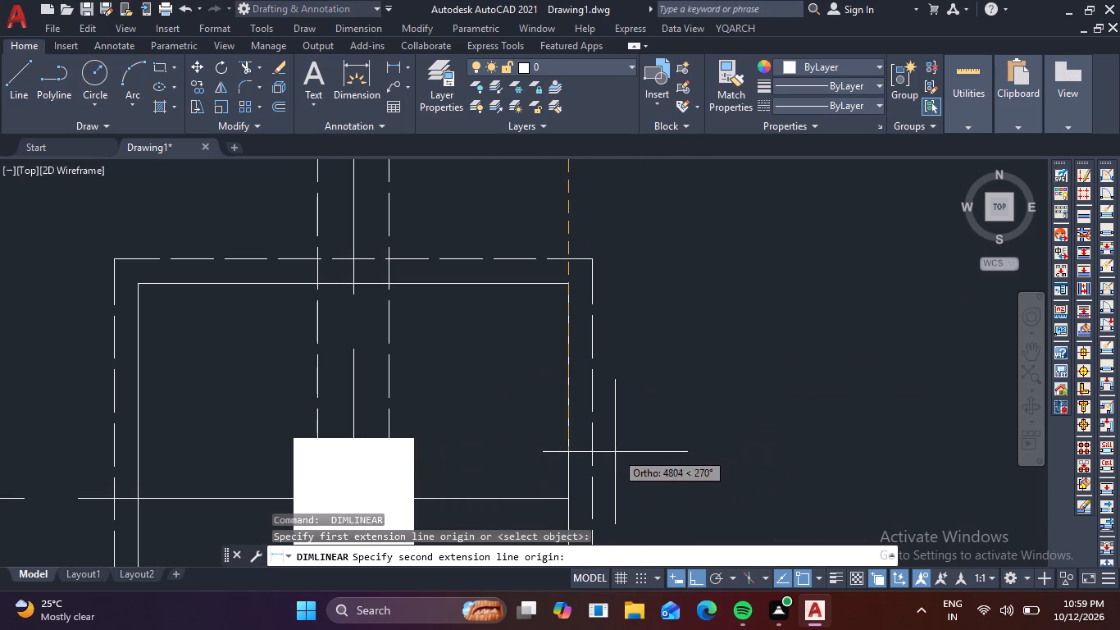
left_click(565, 499)
left_click(565, 499)
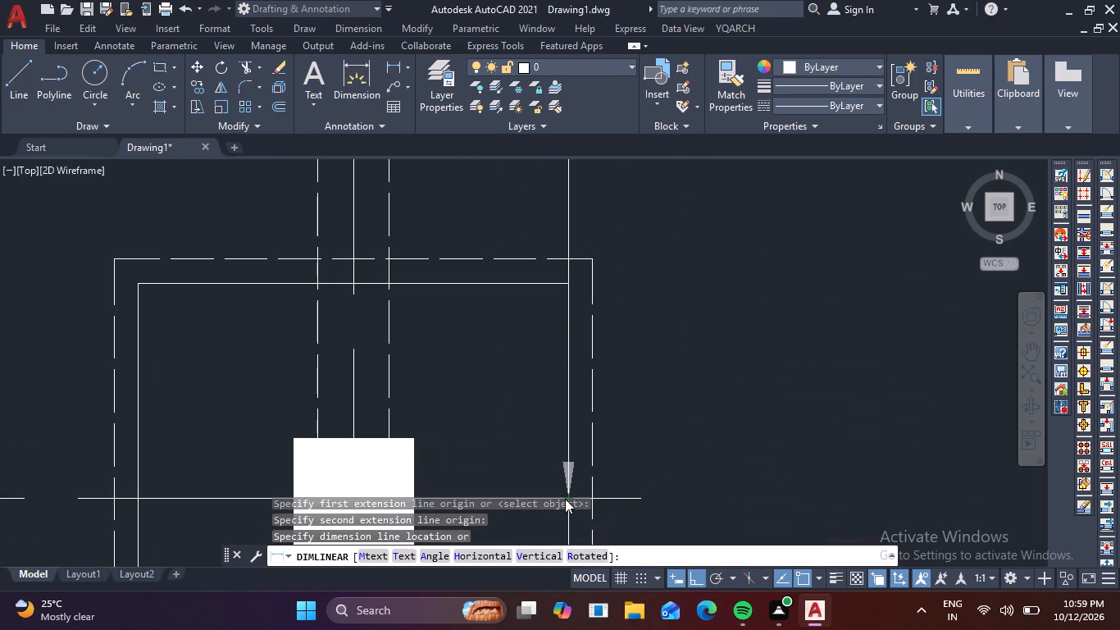
middle_click_drag(580, 463, 597, 372)
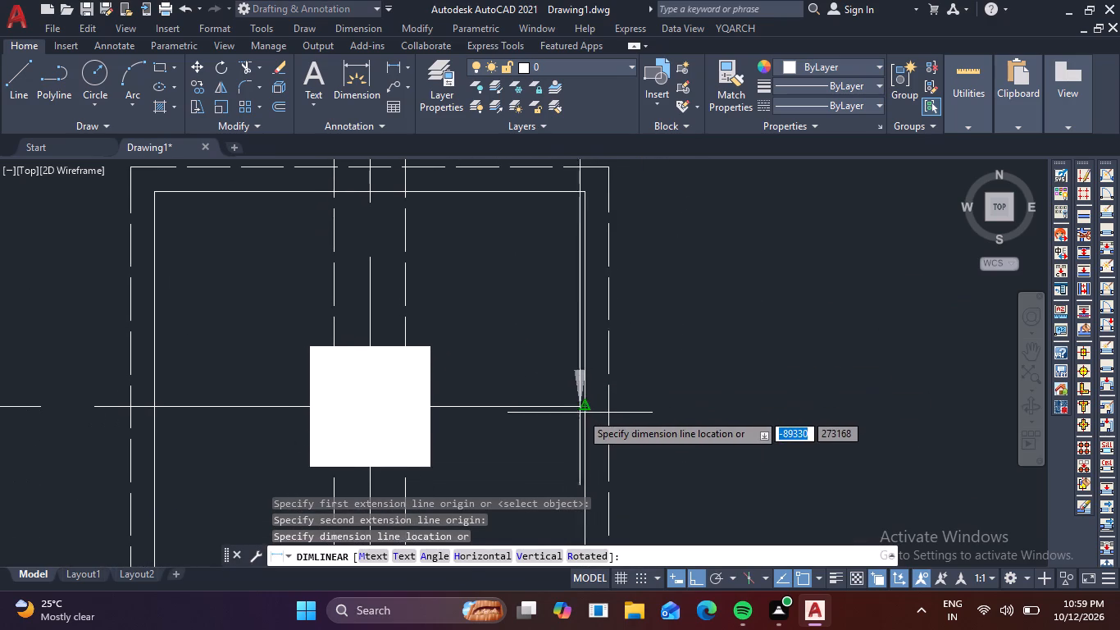
left_click(581, 409)
Add a vertical linear dimension between the third and fourth row centrelines, along the right-hand footings' inner right edge.
scroll(609, 401, "down", 3)
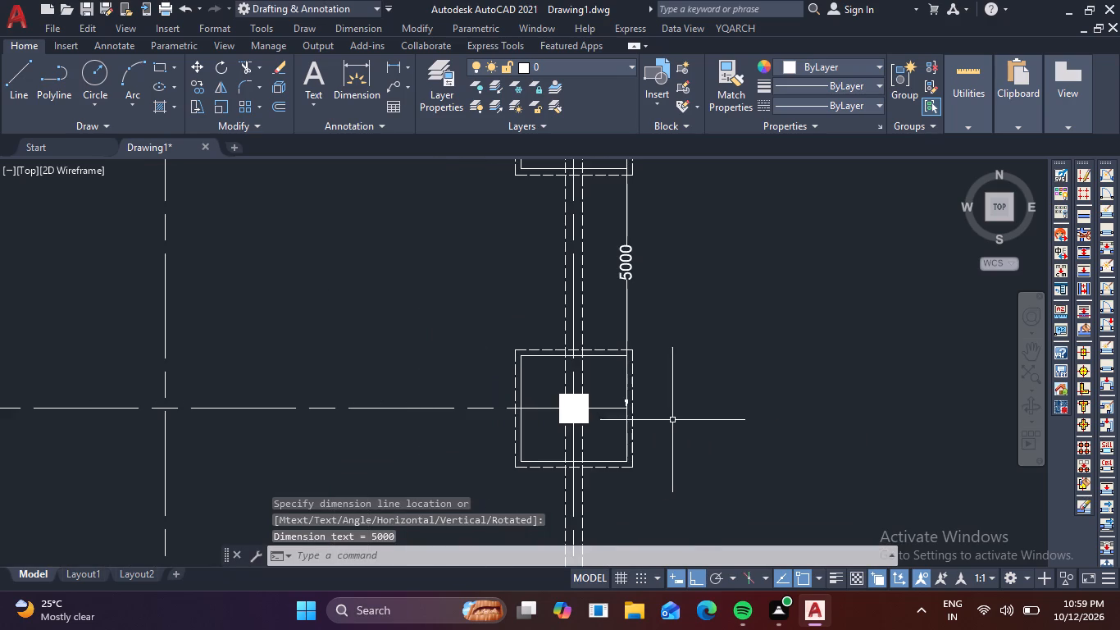
middle_click_drag(674, 410, 741, 195)
key("space")
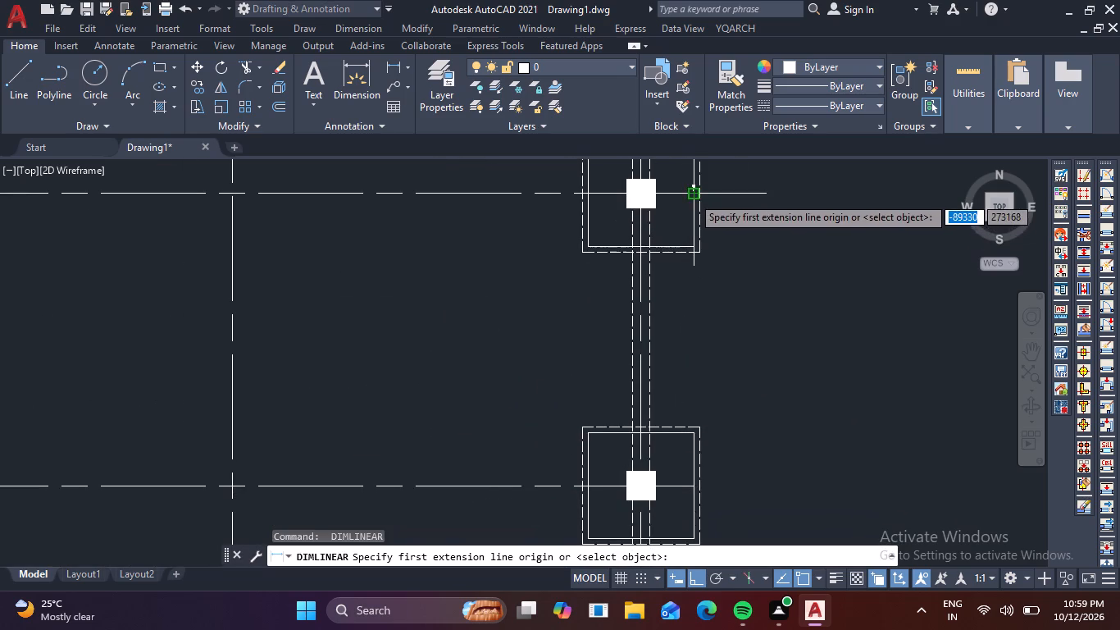
left_click(692, 196)
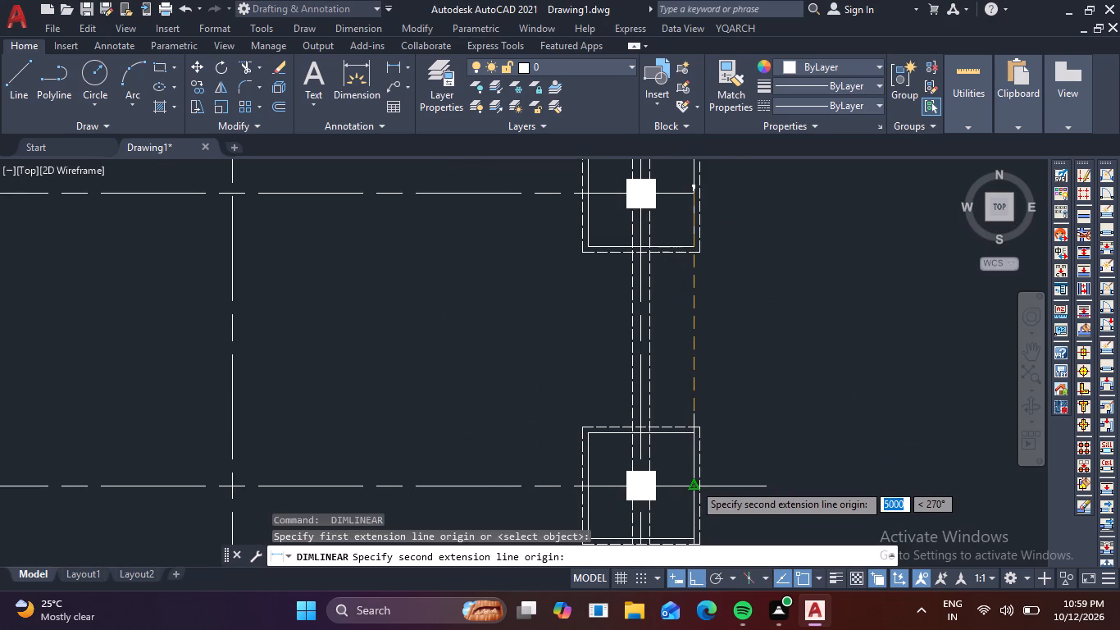
left_click(694, 483)
middle_click_drag(695, 484, 749, 317)
scroll(741, 327, "up", 3)
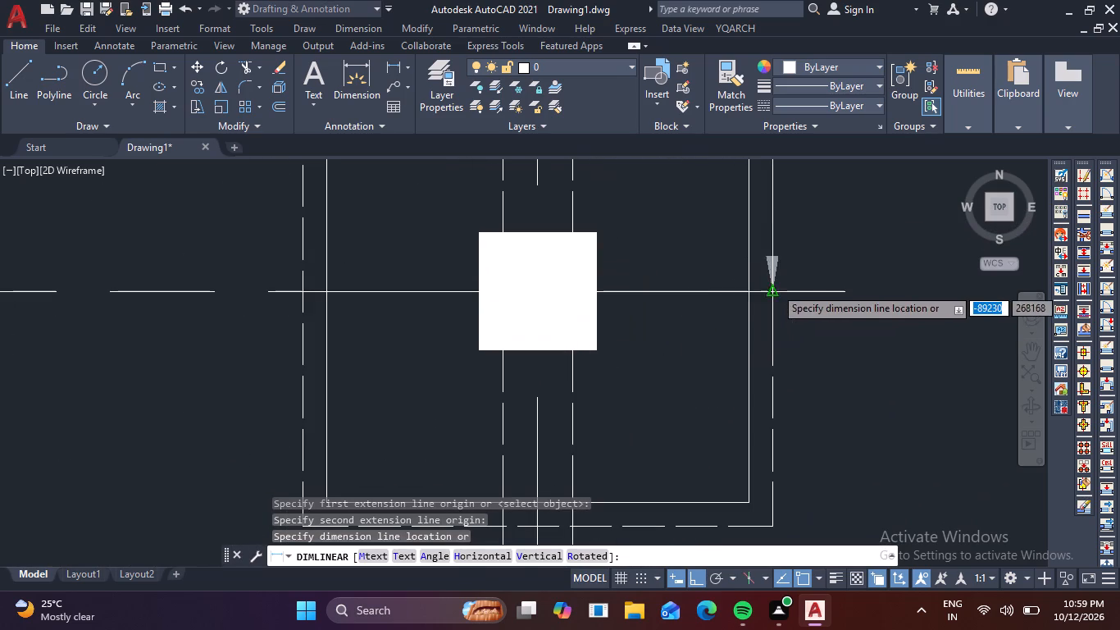
left_click(753, 294)
Add a vertical linear dimension between the fourth and fifth row centrelines, along the right-hand footings' inner right edge.
scroll(760, 305, "down", 3)
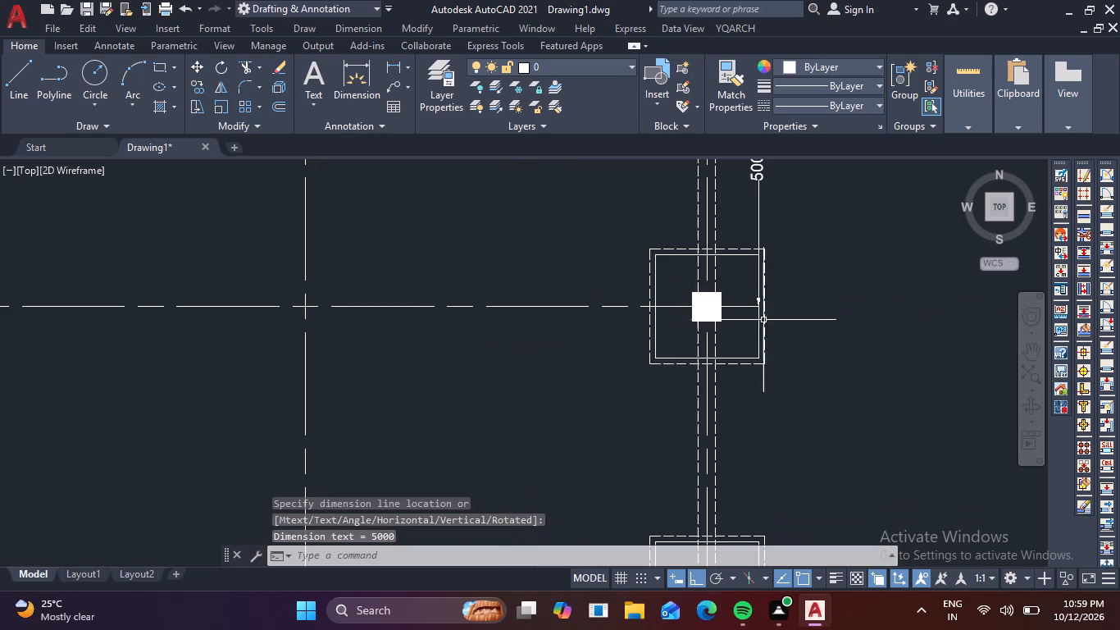
middle_click_drag(803, 348, 750, 243)
key("space")
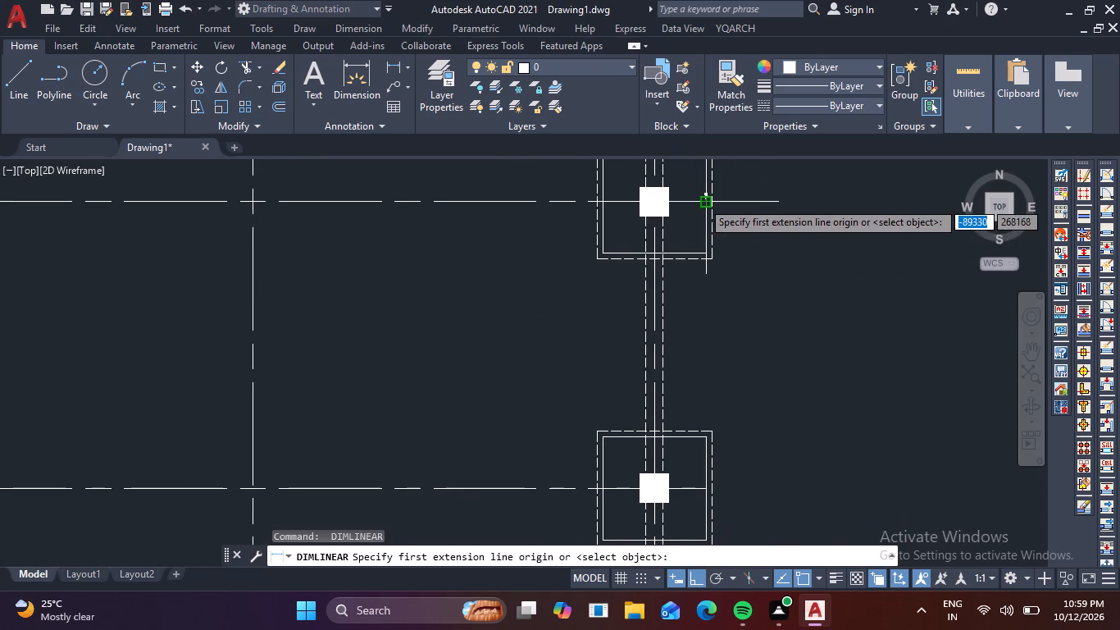
left_click(702, 201)
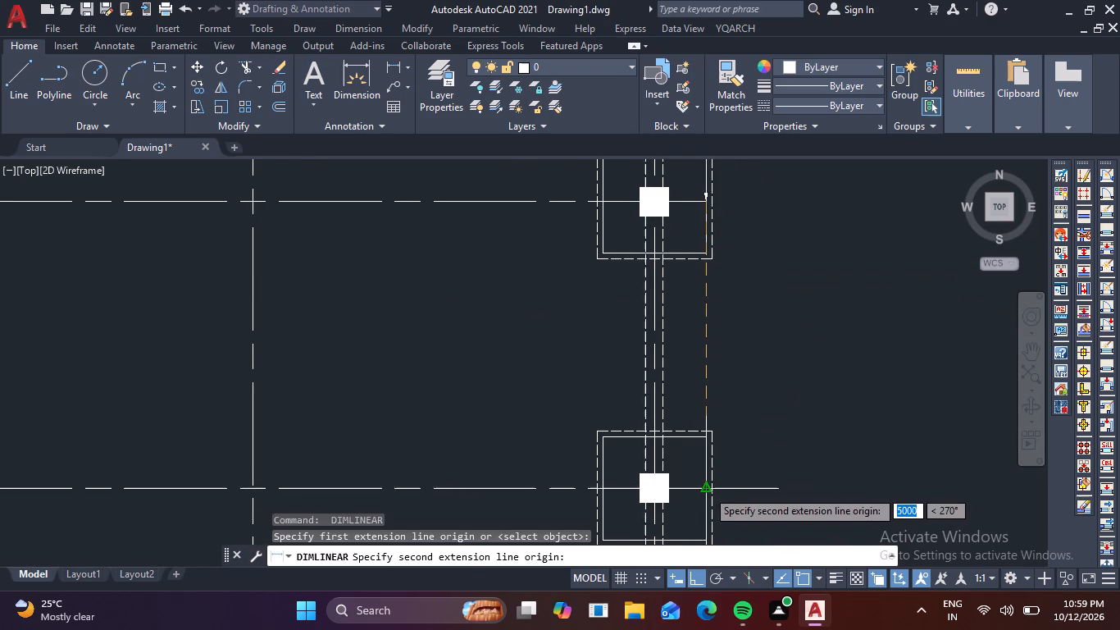
left_click(707, 490)
middle_click(707, 490)
scroll(722, 436, "up", 1)
middle_click_drag(722, 436, 722, 428)
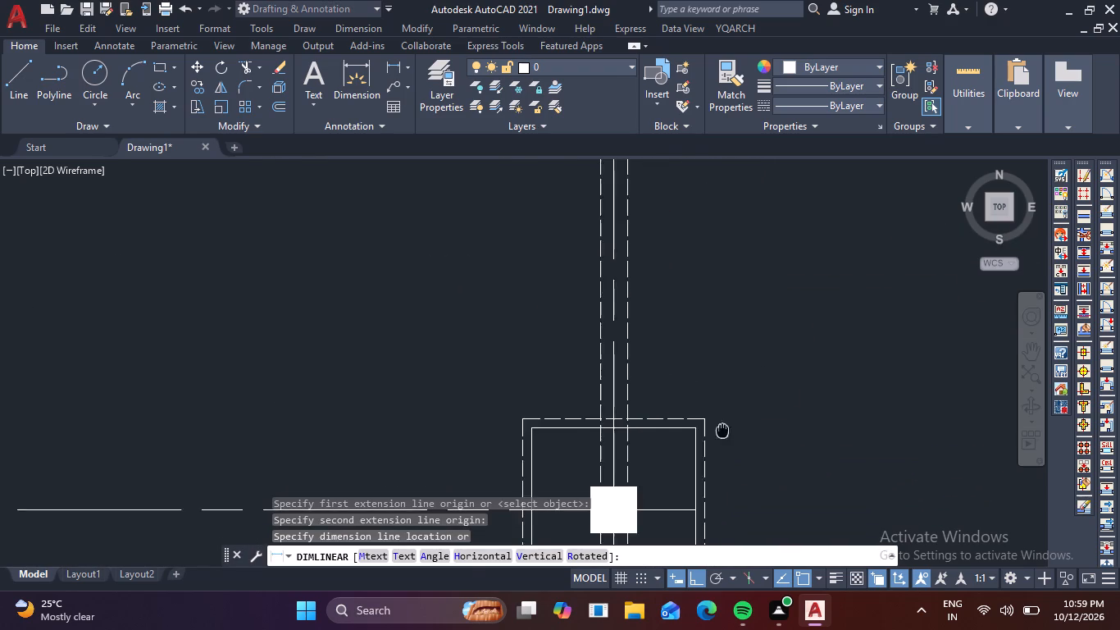
middle_click_drag(722, 428, 724, 330)
scroll(693, 425, "up", 3)
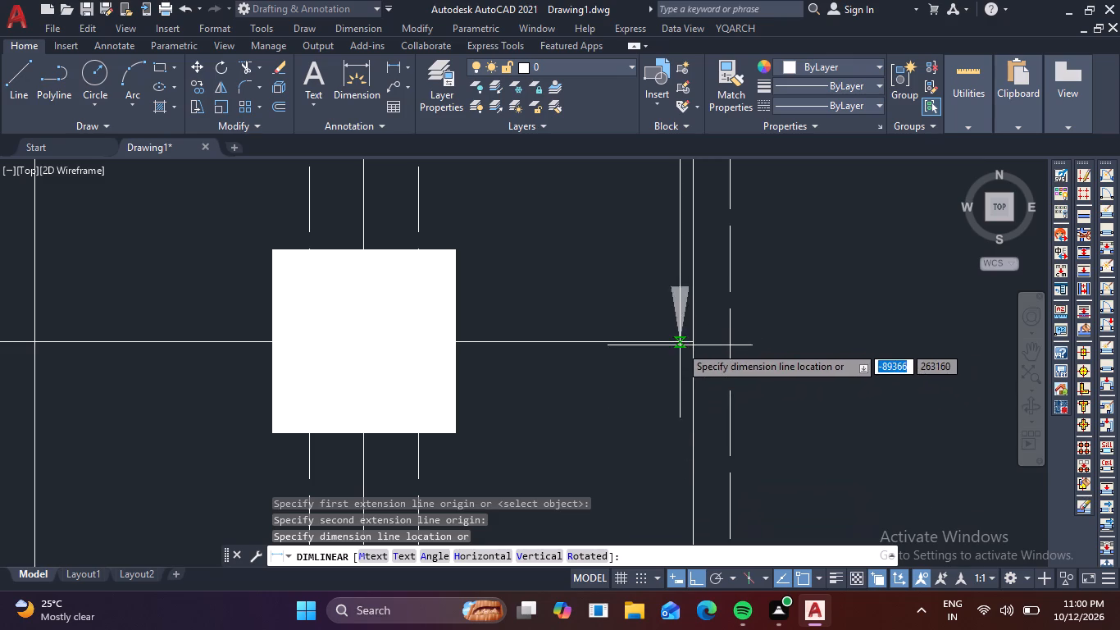
left_click(694, 341)
Add a vertical linear dimension between the fifth and sixth row centrelines, along the right-hand footings' inner right edge.
scroll(708, 352, "down", 3)
scroll(790, 326, "down", 1)
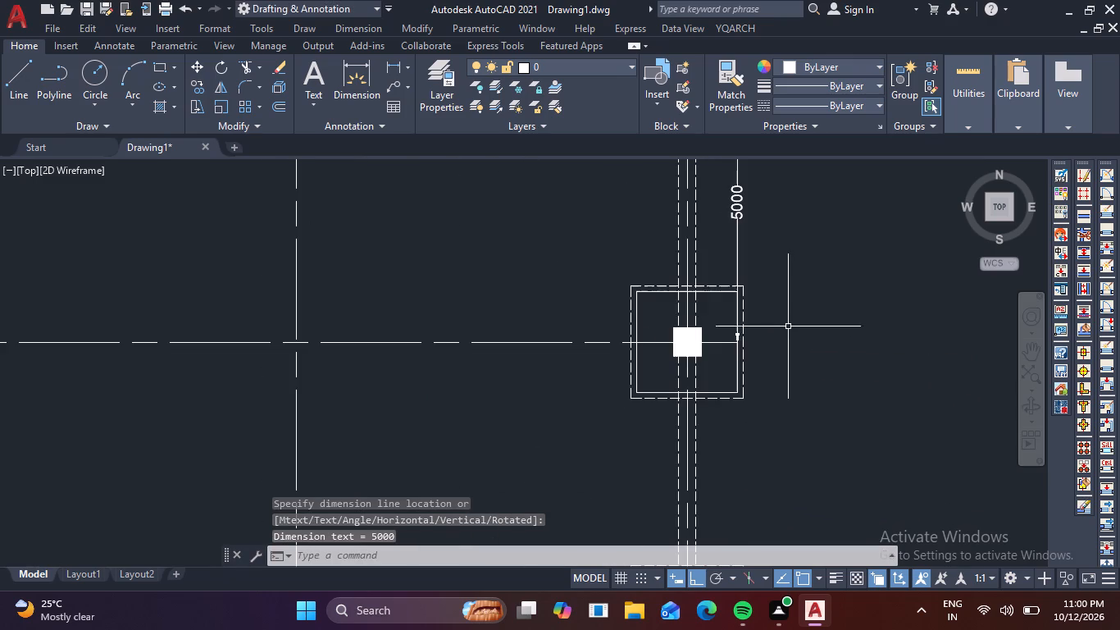
middle_click_drag(786, 343, 749, 403)
scroll(756, 370, "down", 4)
middle_click_drag(762, 441, 753, 358)
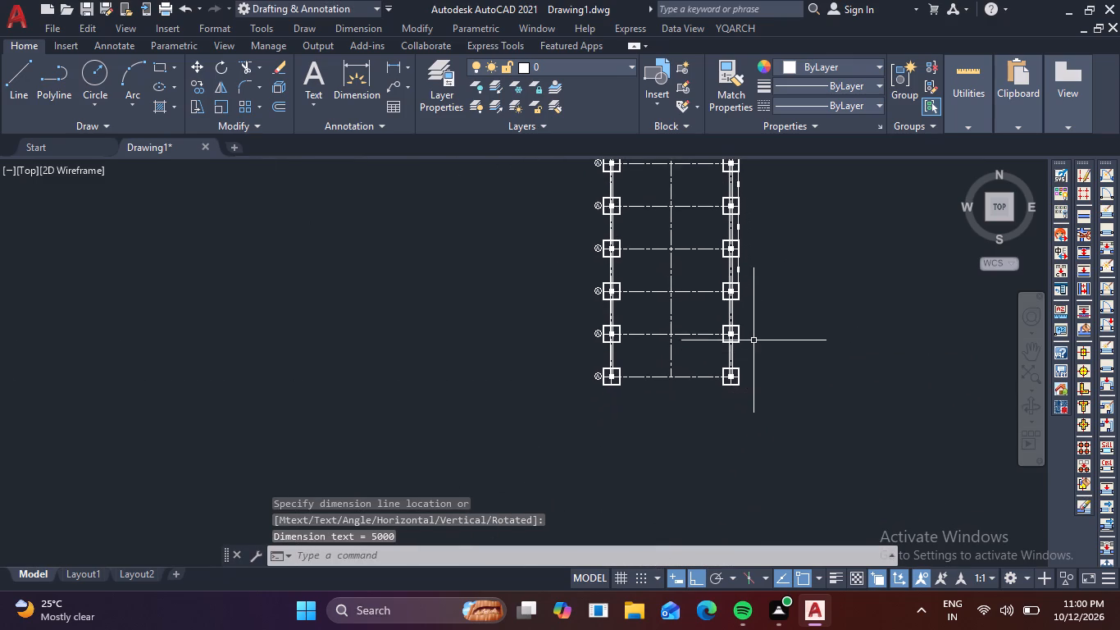
scroll(749, 302, "up", 3)
key("space")
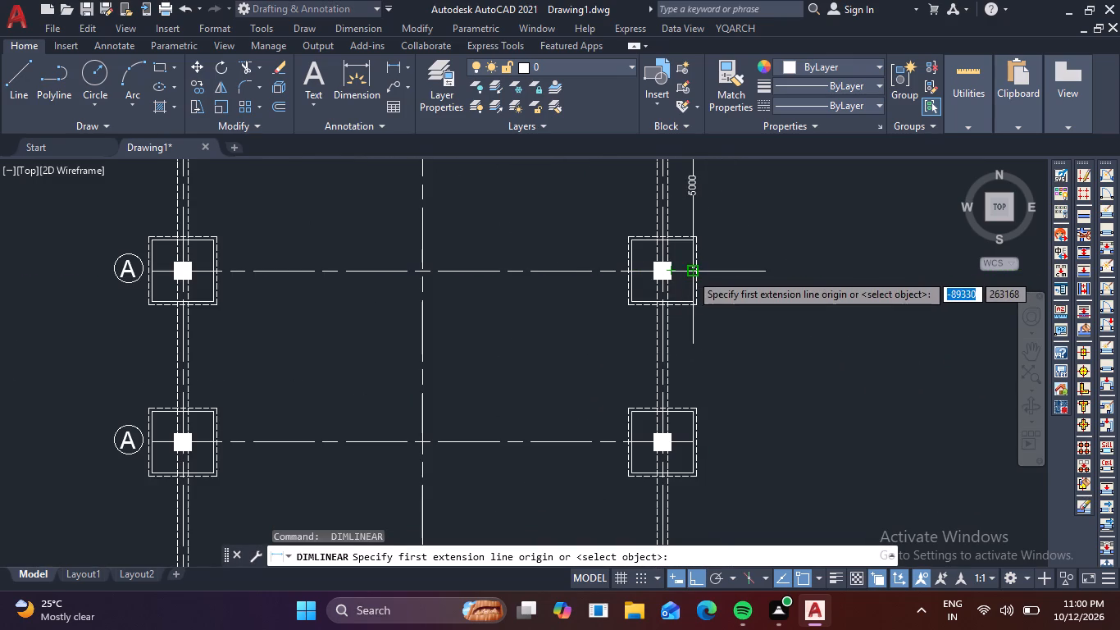
left_click(690, 273)
middle_click_drag(697, 454, 727, 333)
scroll(728, 331, "up", 4)
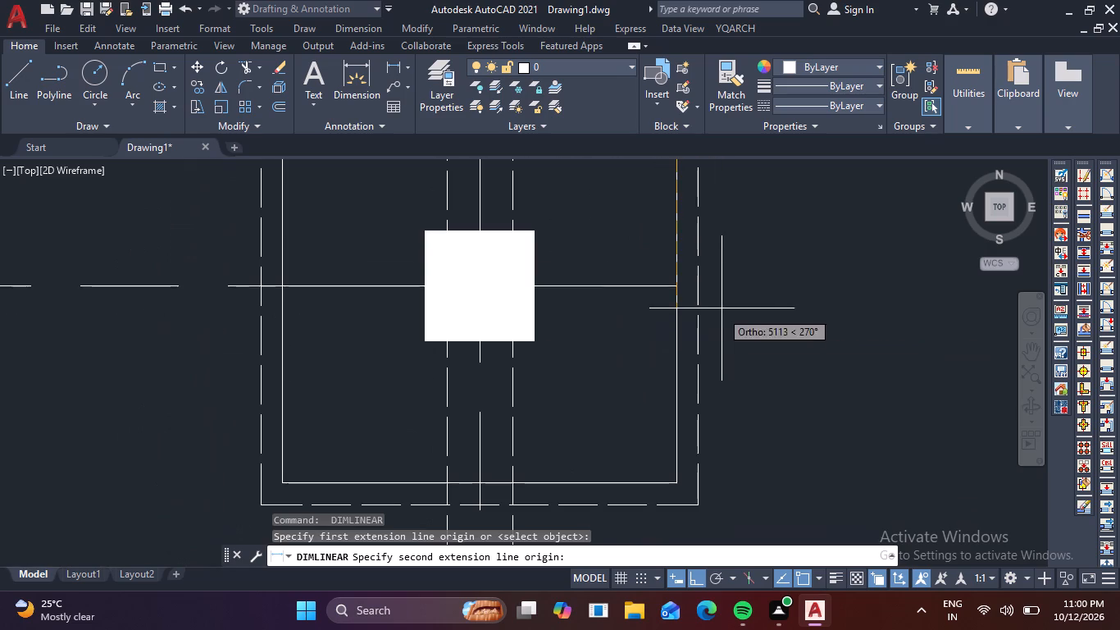
left_click(677, 289)
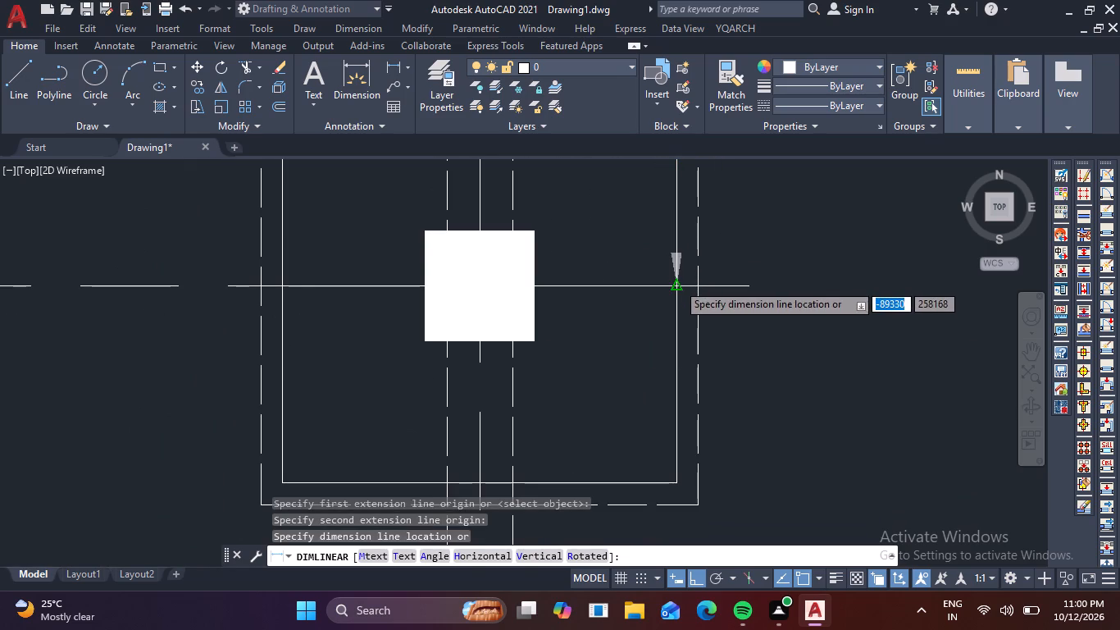
left_click(677, 283)
Add a vertical linear dimension between the sixth and bottom row centrelines, along the right-hand footings' inner right edge.
scroll(683, 281, "down", 4)
middle_click_drag(738, 325, 714, 372)
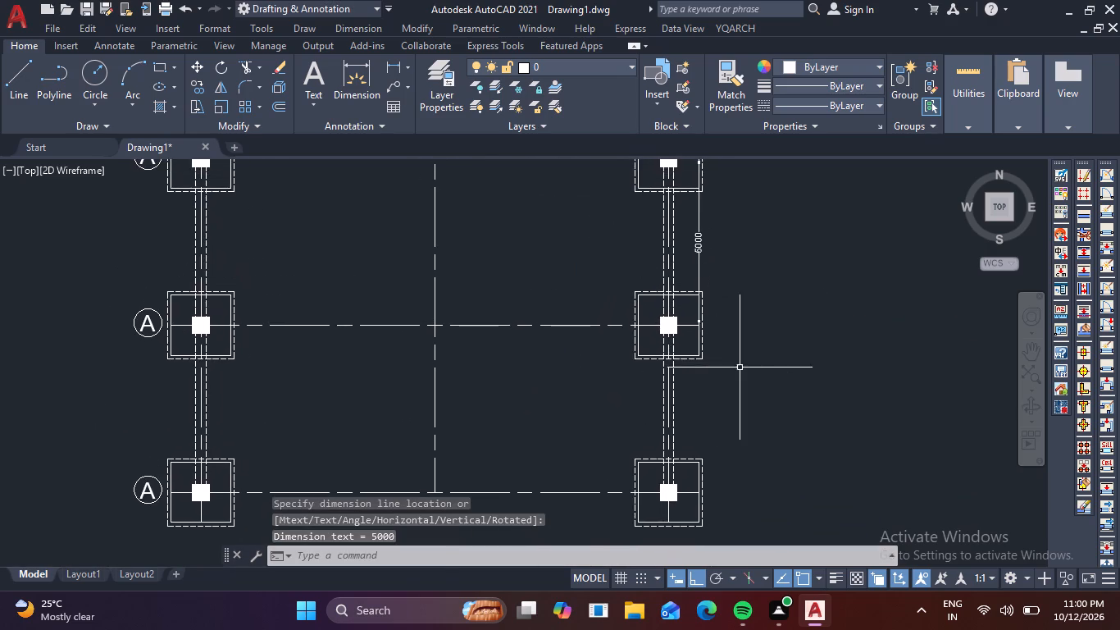
middle_click_drag(742, 367, 710, 291)
scroll(710, 276, "up", 3)
key("space")
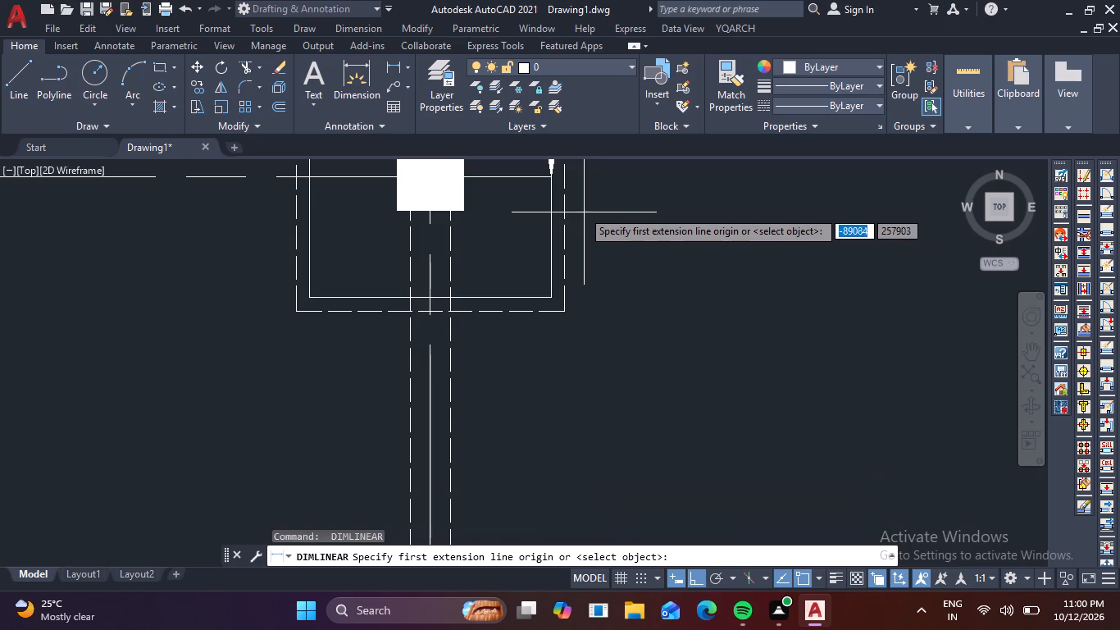
left_click(555, 173)
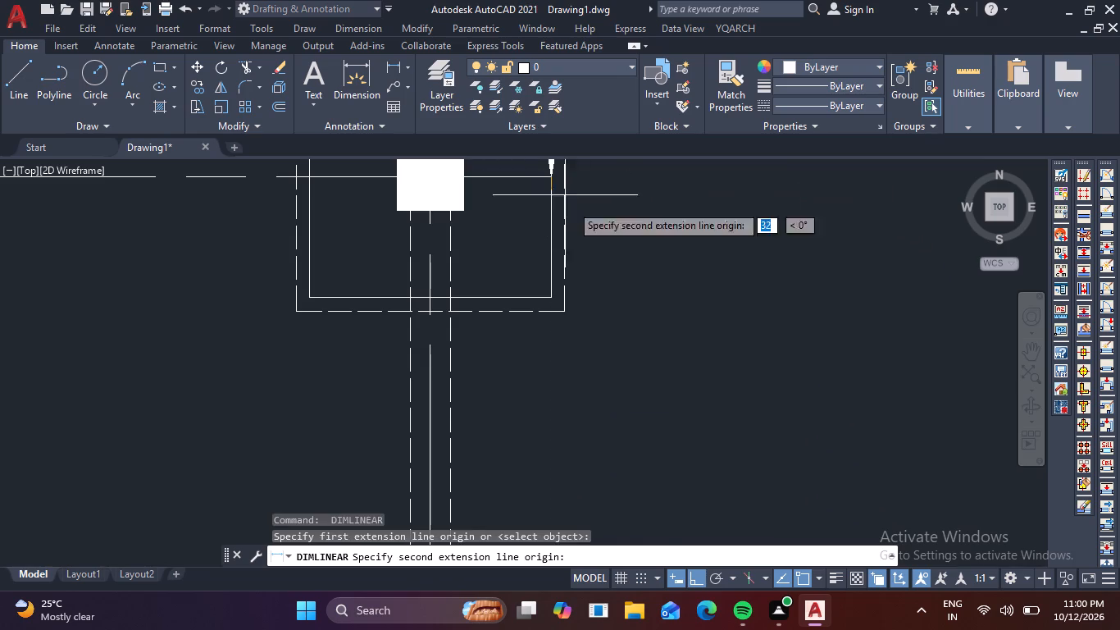
middle_click_drag(606, 443, 662, 288)
middle_click_drag(597, 434, 709, 264)
scroll(736, 219, "down", 1)
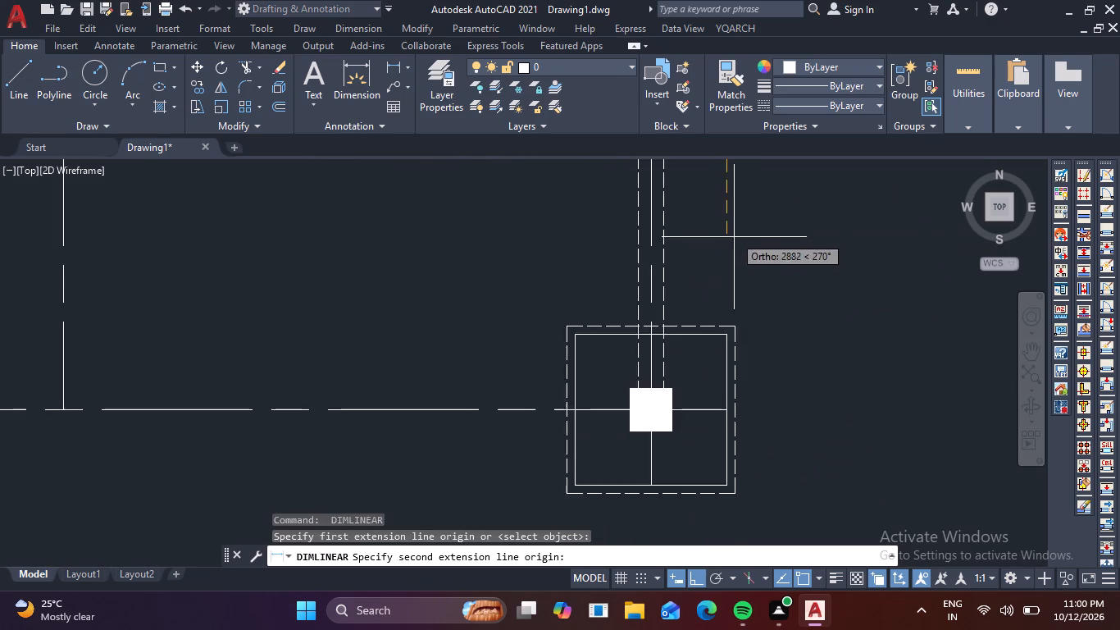
scroll(734, 239, "down", 1)
scroll(725, 365, "up", 3)
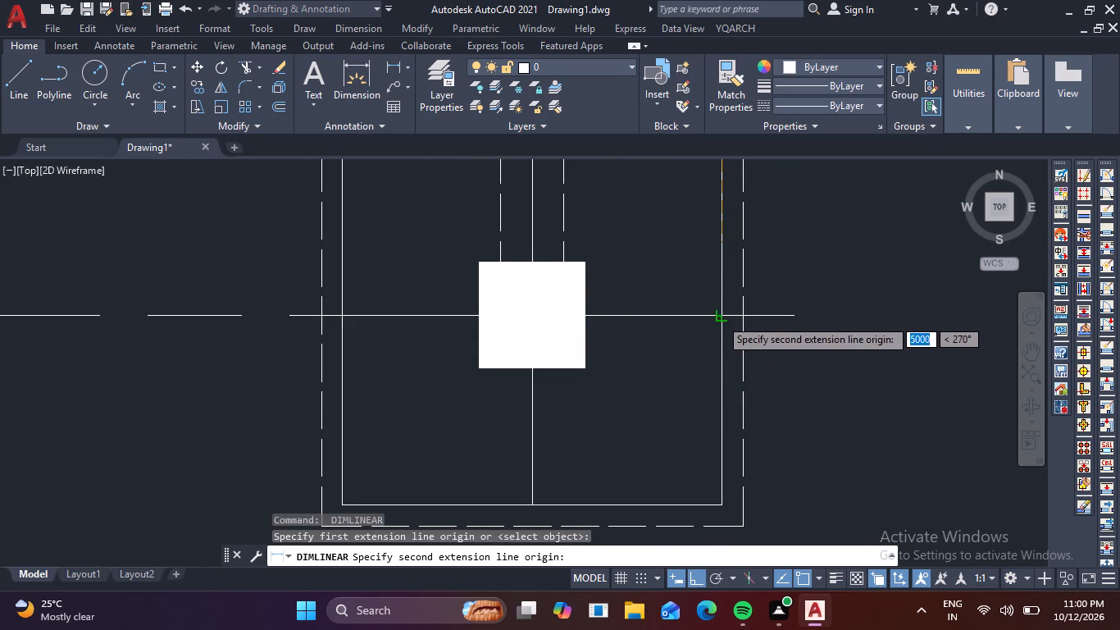
left_click(720, 318)
left_click(718, 316)
Change the circled grid label beside the second row's left footing to B.
scroll(758, 327, "down", 2)
scroll(831, 301, "down", 3)
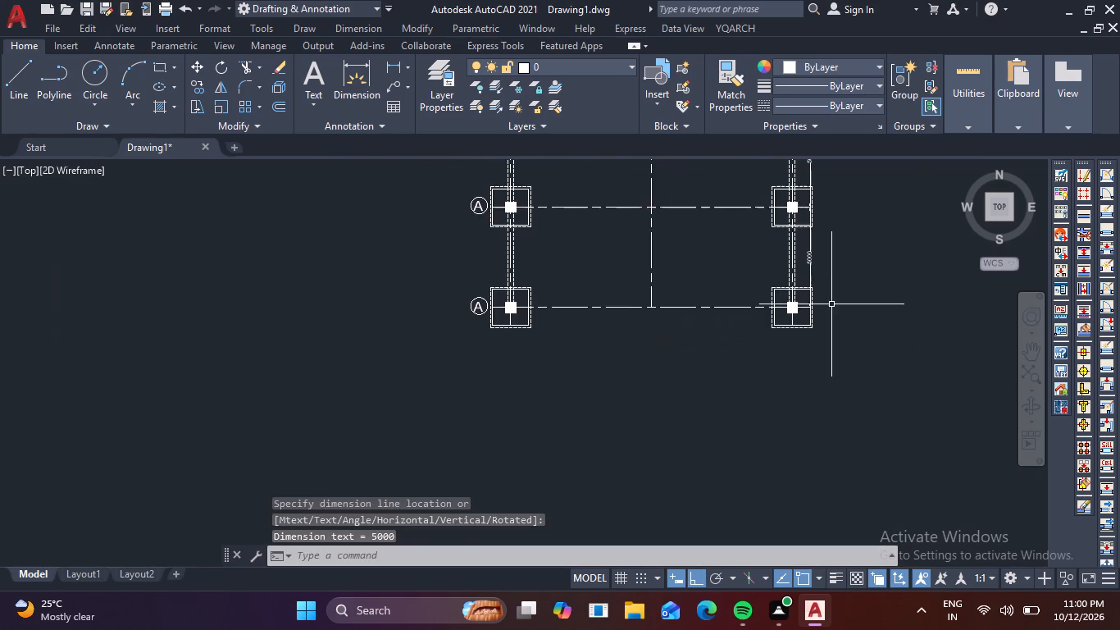
middle_click_drag(842, 298, 795, 372)
scroll(825, 318, "up", 3)
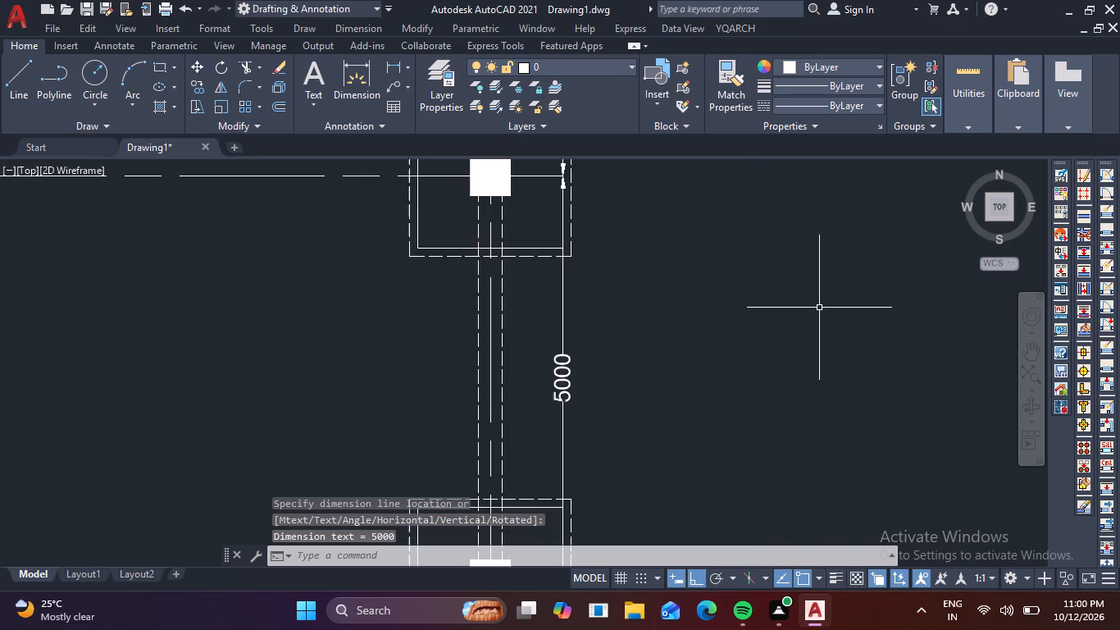
scroll(721, 341, "down", 4)
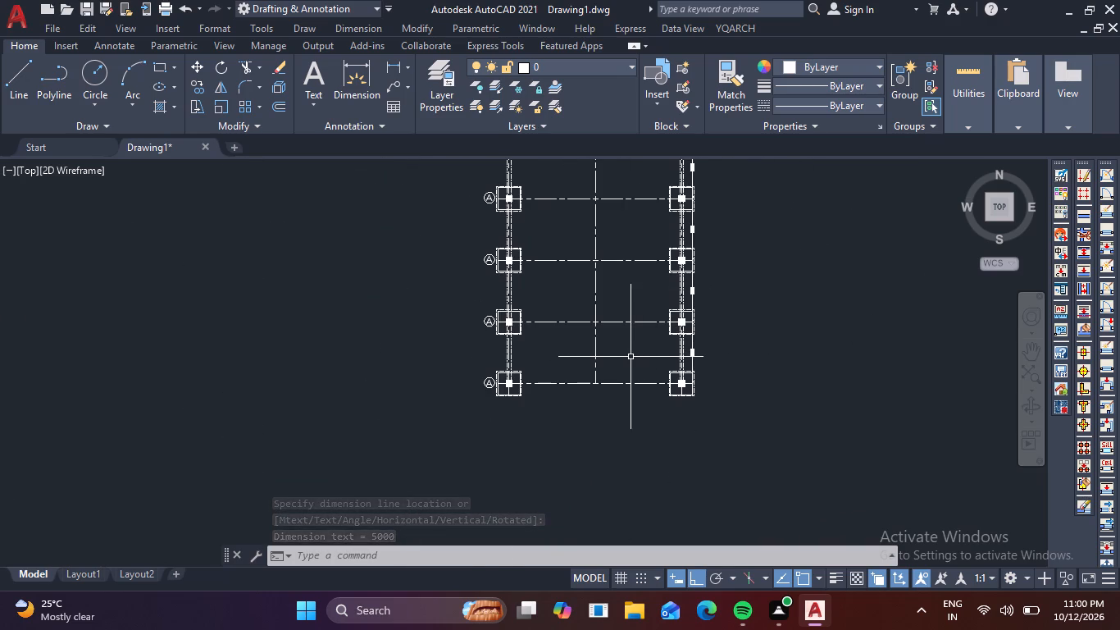
middle_click_drag(481, 286, 380, 515)
scroll(408, 270, "up", 2)
middle_click_drag(450, 281, 632, 287)
scroll(547, 372, "up", 3)
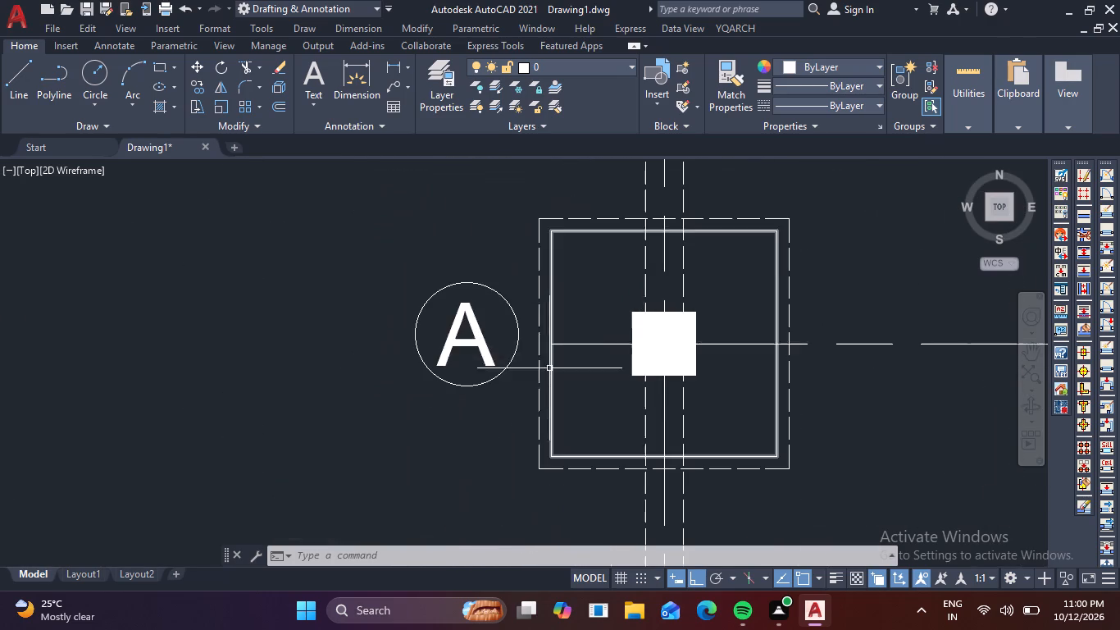
double_click(489, 349)
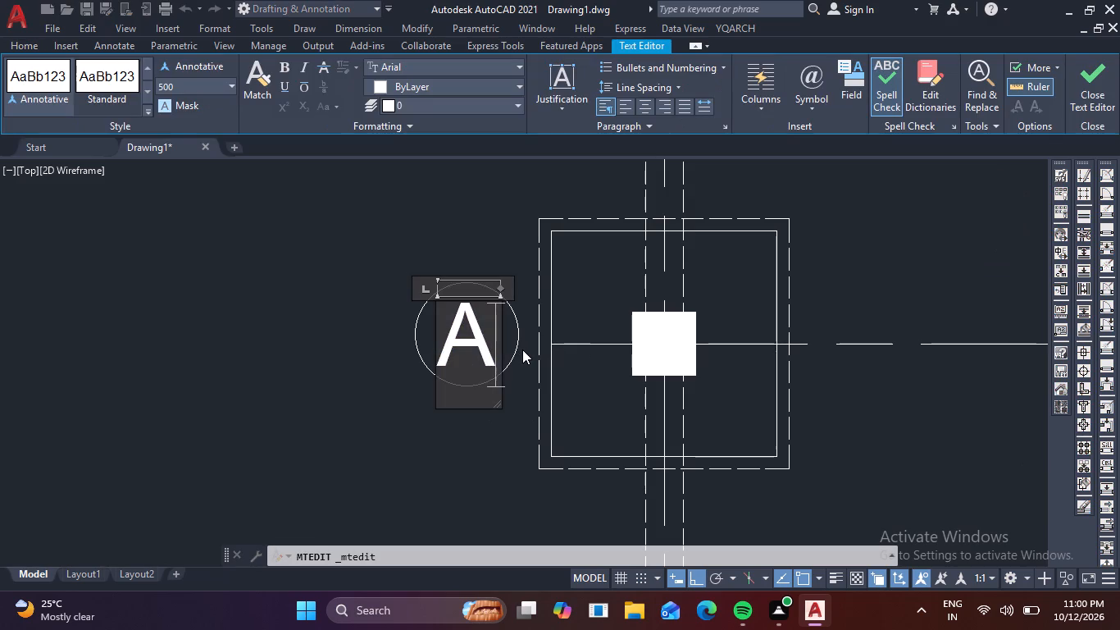
key("BackSpace")
key("b")
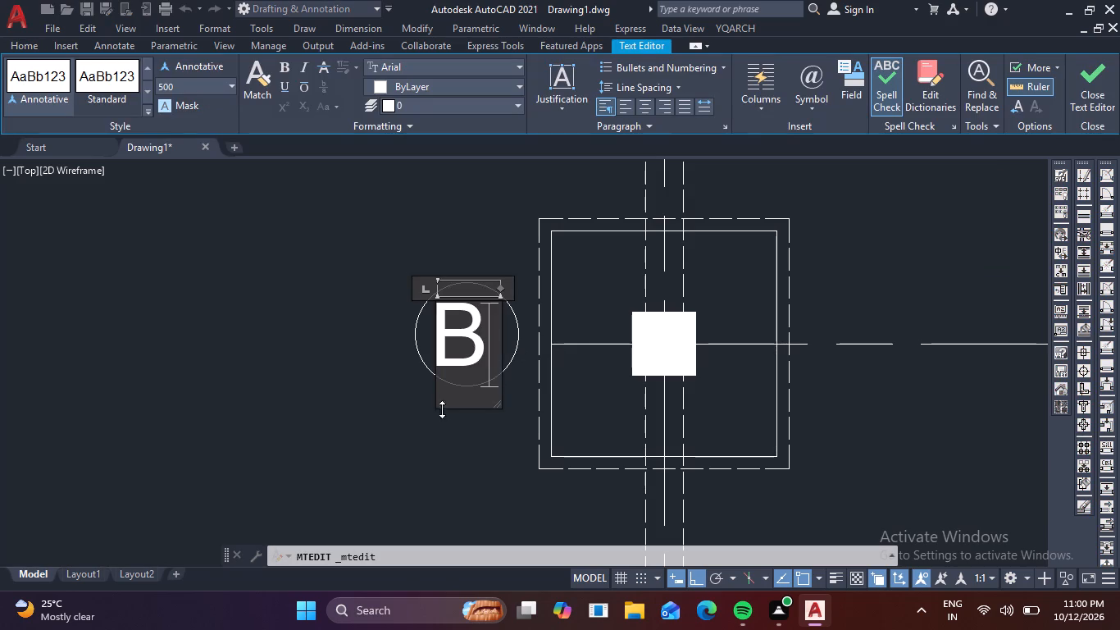
left_click(424, 437)
Change the circled grid label beside the third row's left footing to C.
scroll(431, 448, "down", 2)
middle_click_drag(462, 462, 534, 173)
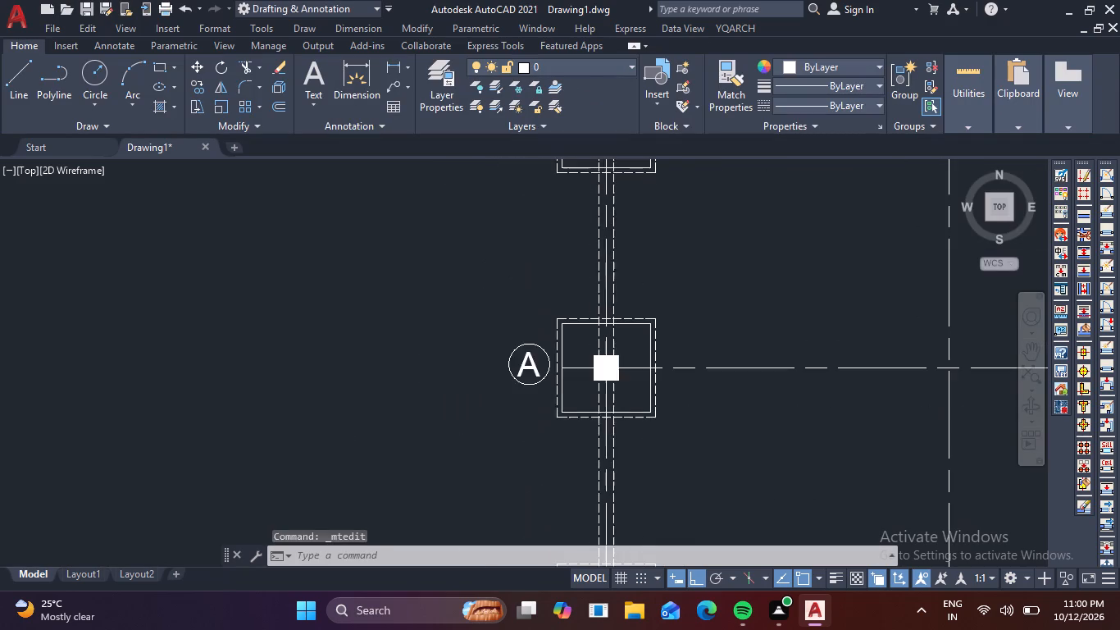
scroll(515, 404, "up", 2)
double_click(540, 331)
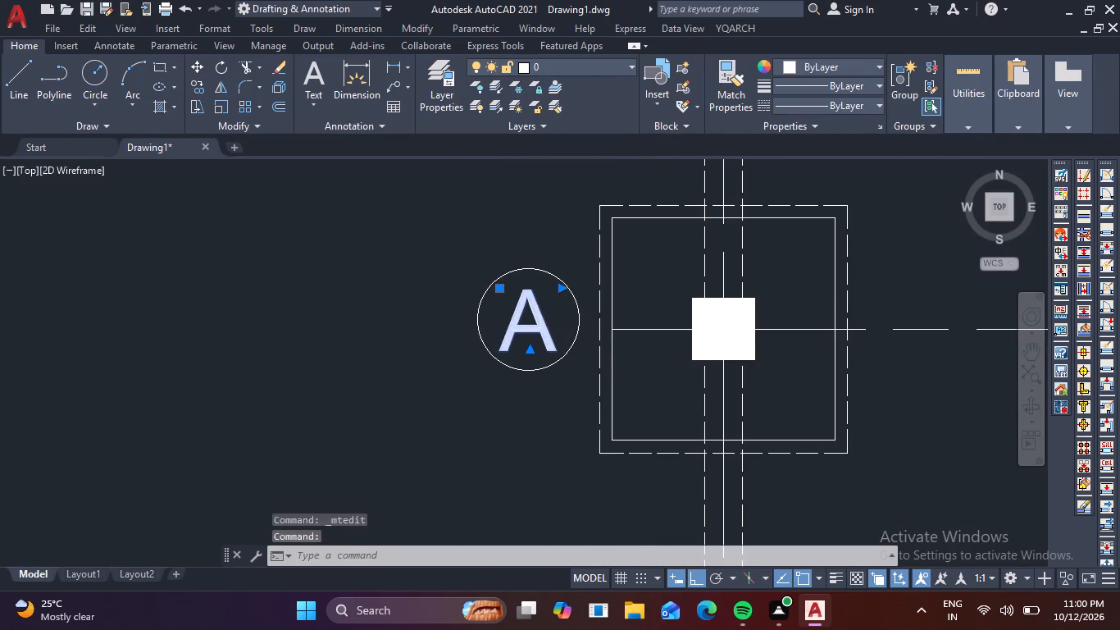
key("BackSpace")
key("c")
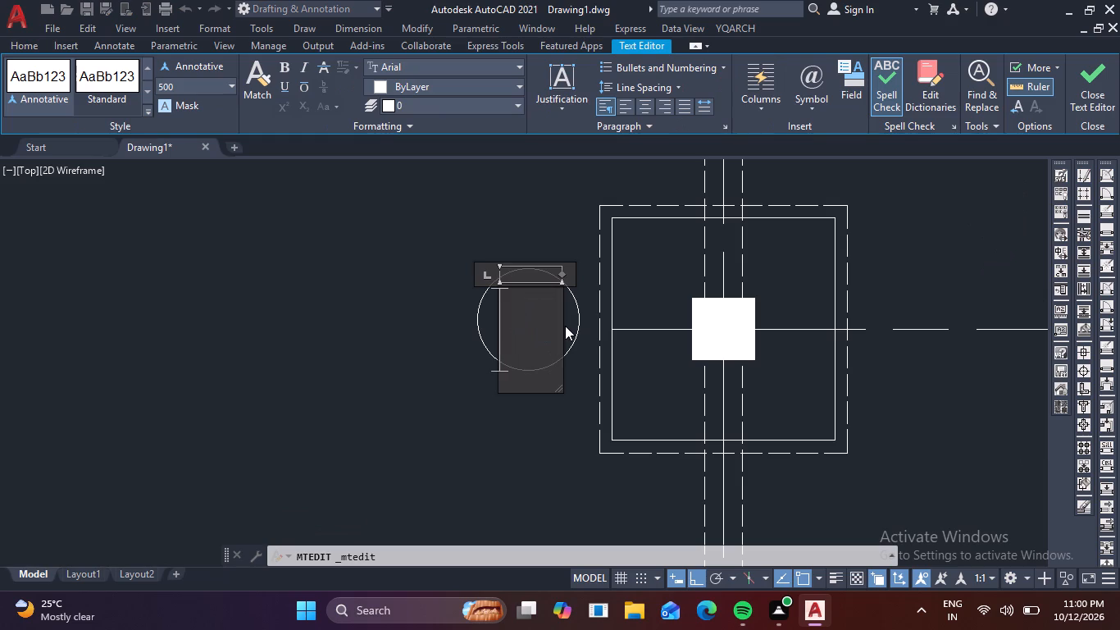
left_click(374, 431)
Change the circled grid label beside the fourth row's left footing to D.
scroll(537, 413, "down", 2)
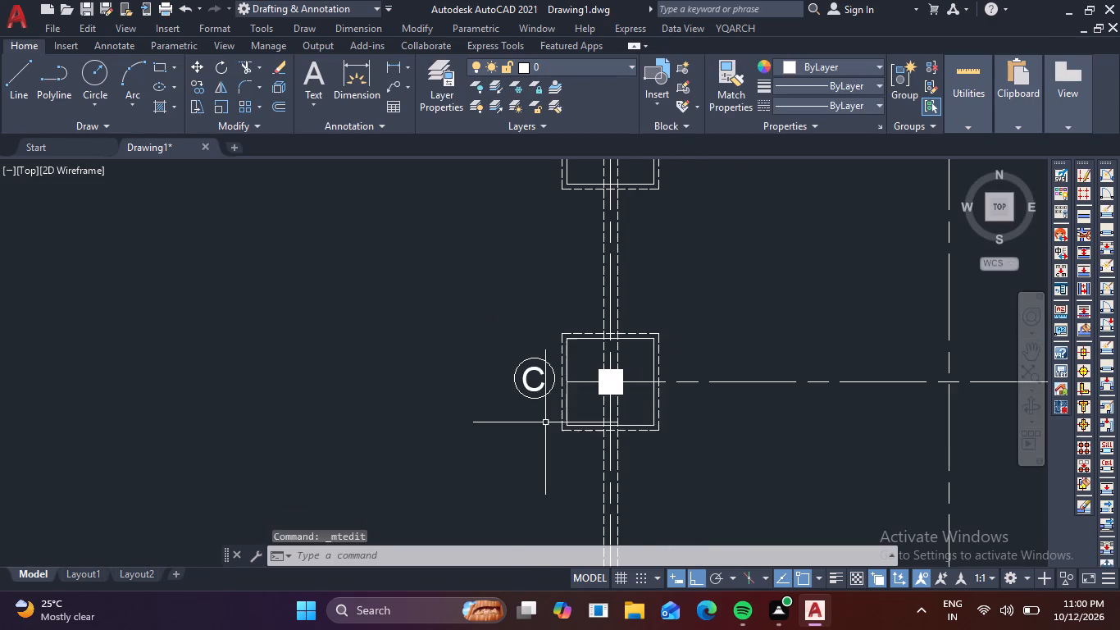
middle_click_drag(544, 428, 589, 166)
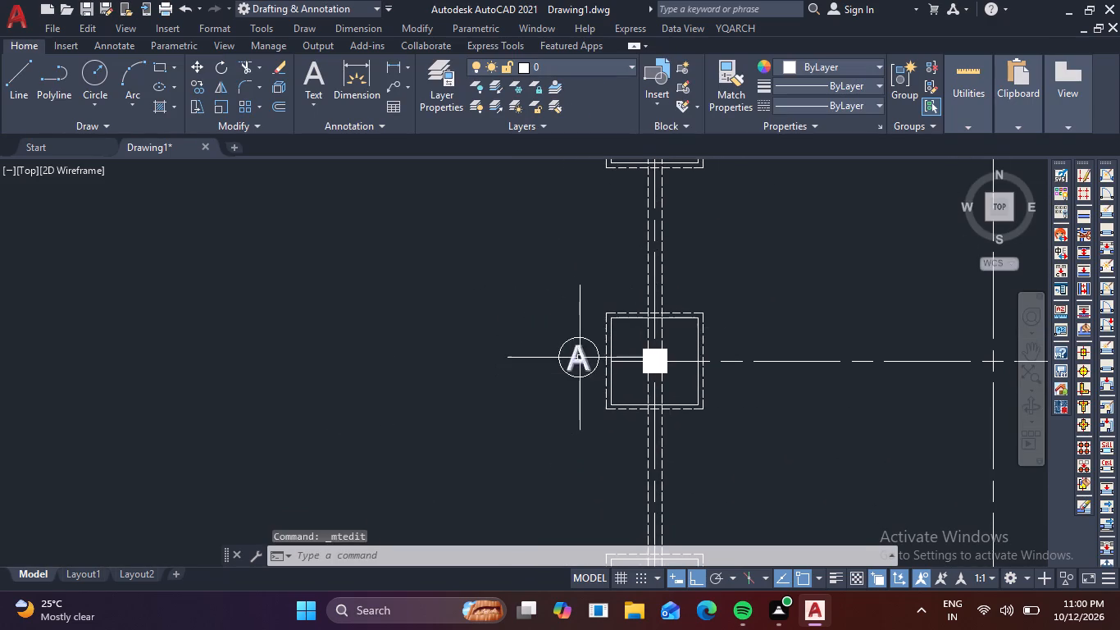
scroll(598, 314, "down", 1)
middle_click_drag(594, 288, 582, 355)
middle_click(581, 474)
middle_click_drag(584, 485, 579, 492)
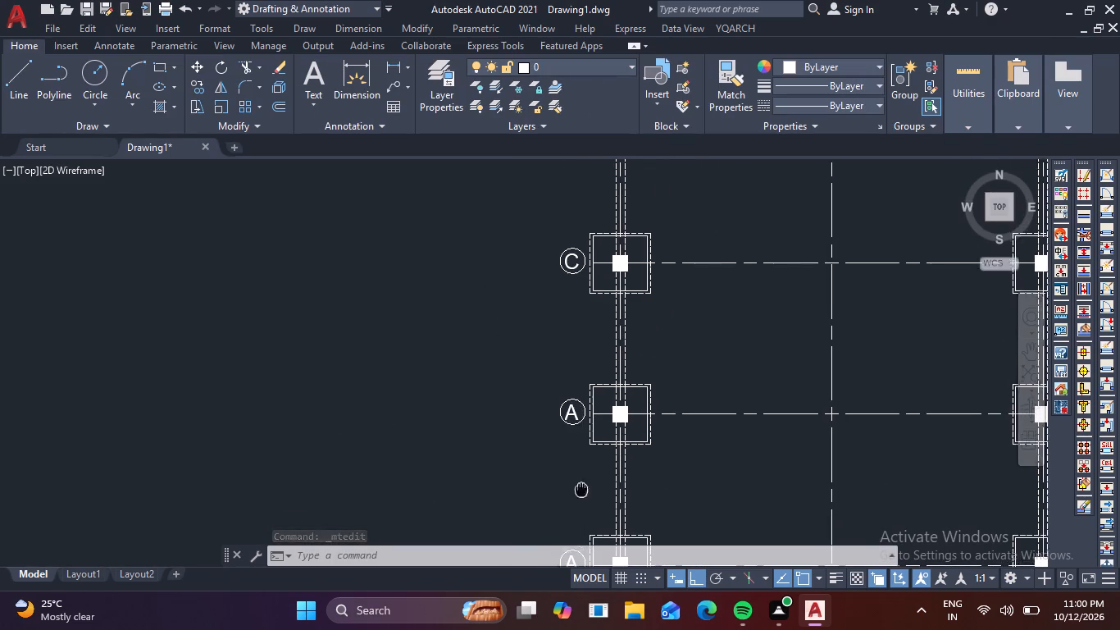
middle_click_drag(579, 492, 551, 556)
middle_click_drag(523, 418, 480, 277)
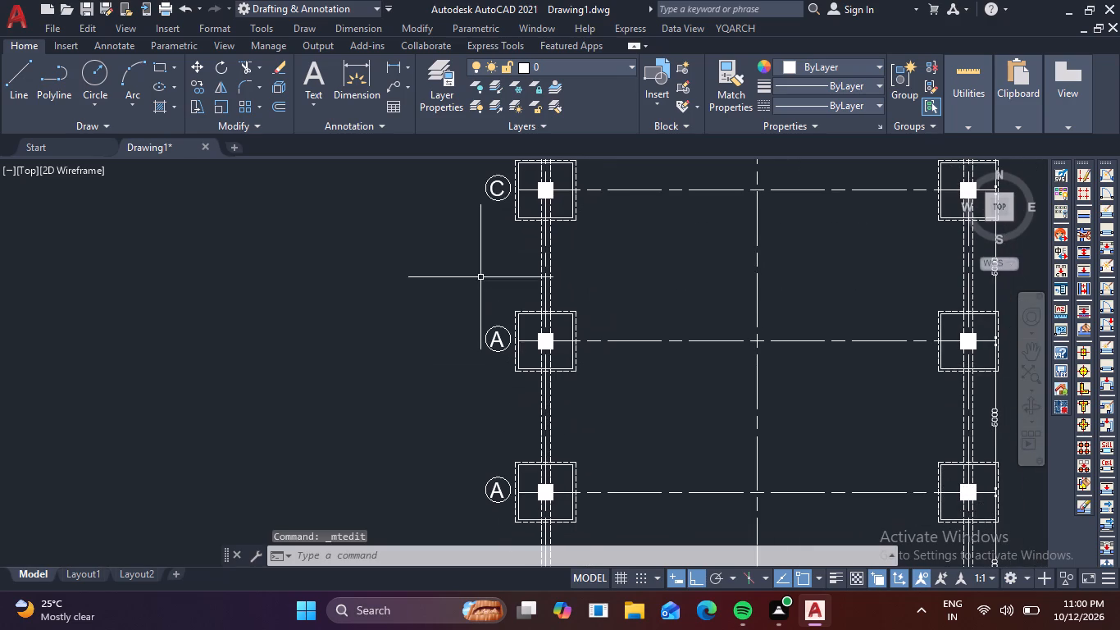
middle_click_drag(481, 306, 483, 259)
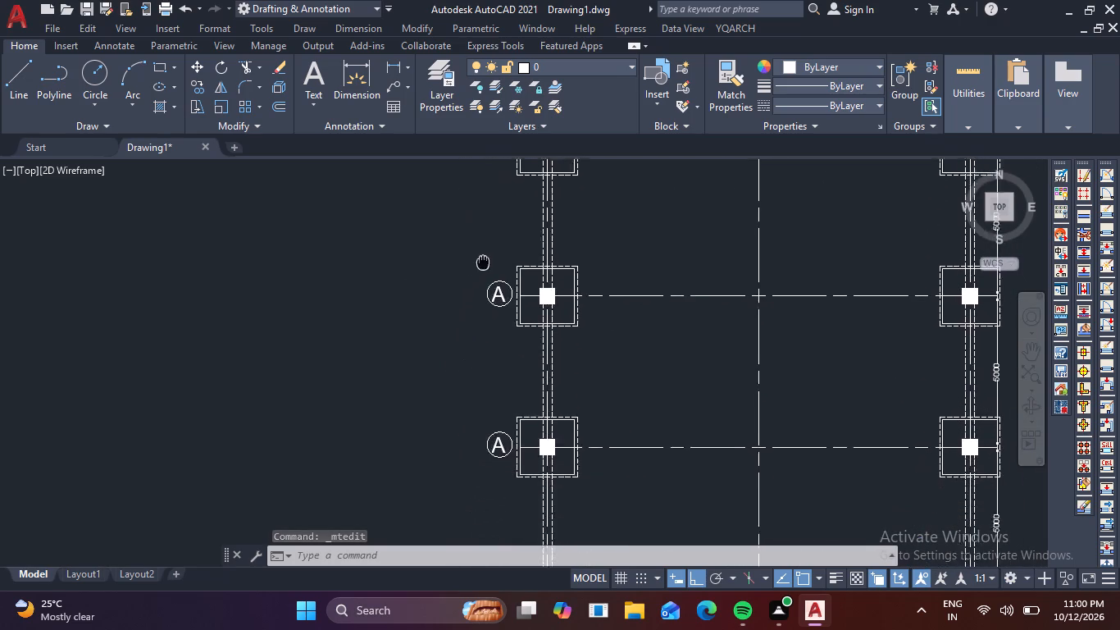
middle_click_drag(483, 259, 491, 246)
scroll(516, 319, "up", 2)
double_click(494, 227)
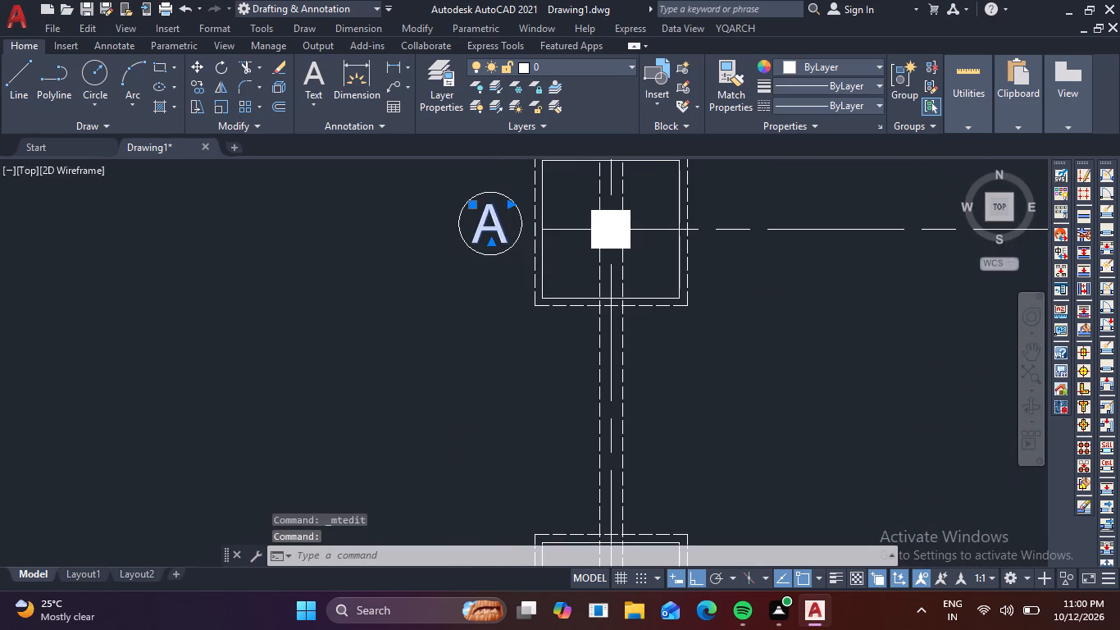
key("BackSpace")
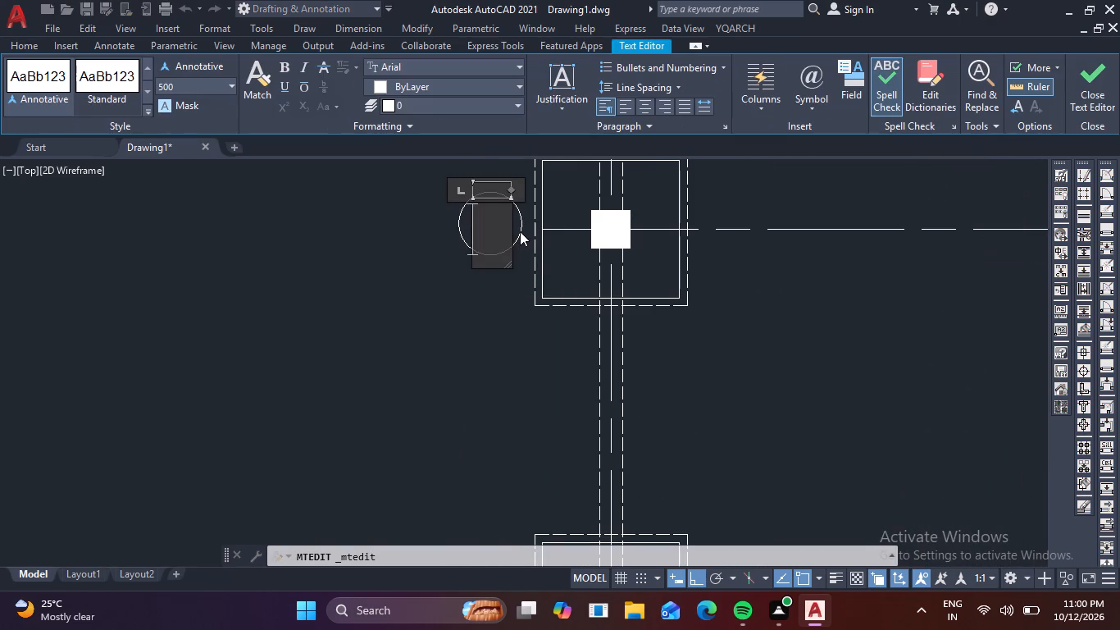
key("d")
left_click(471, 372)
Change the circled grid label beside the fifth row's left footing to E.
scroll(487, 379, "down", 2)
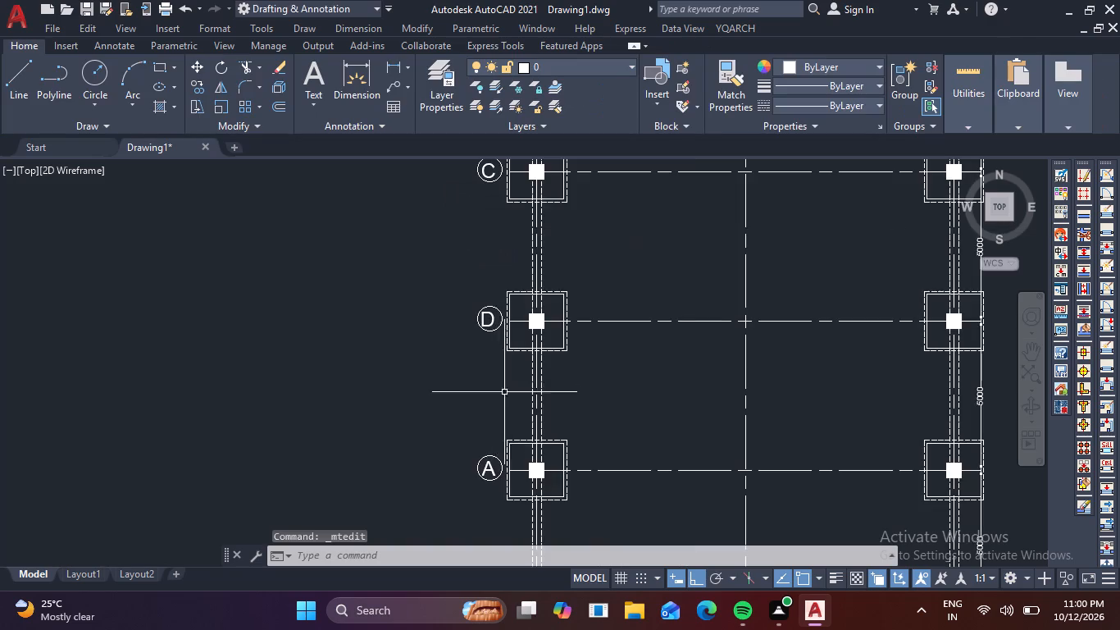
middle_click_drag(498, 418, 533, 266)
scroll(515, 340, "up", 3)
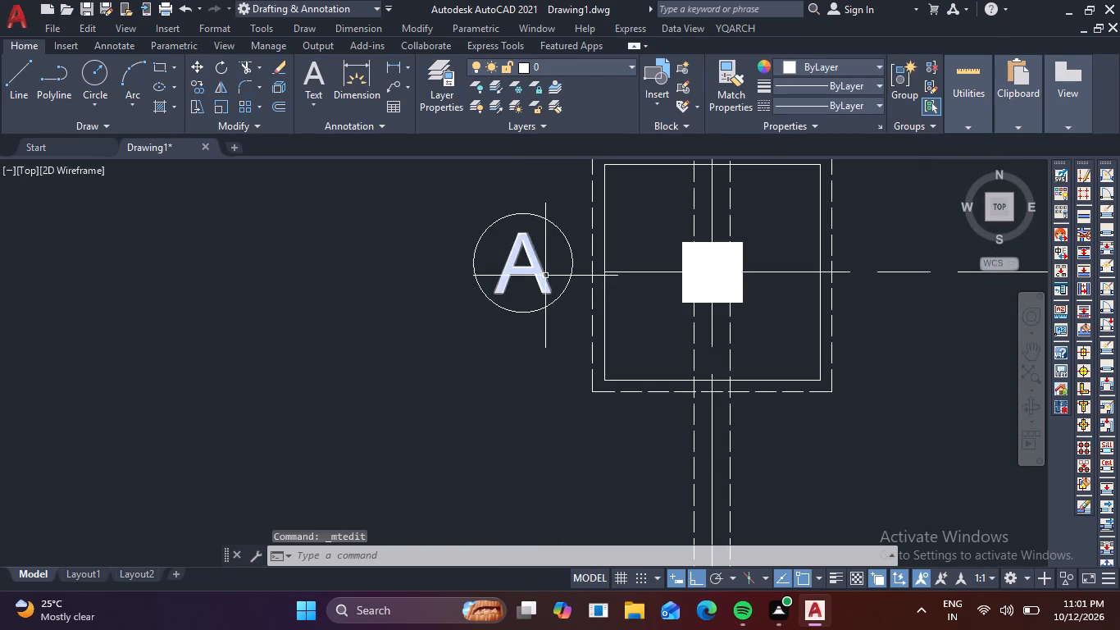
double_click(545, 276)
key("BackSpace")
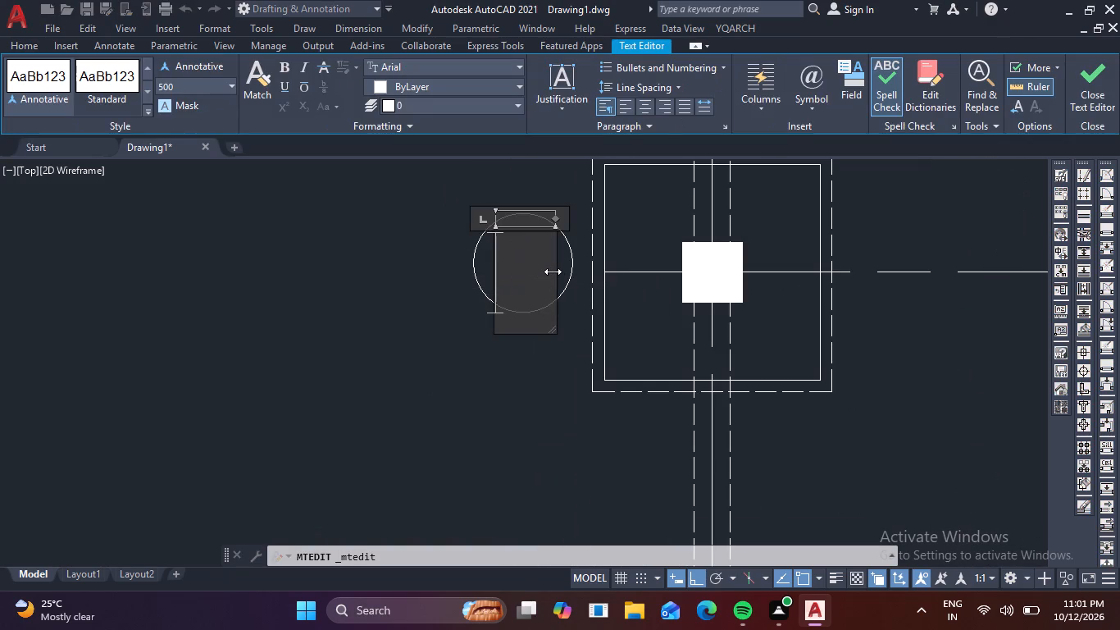
key("e")
left_click(410, 441)
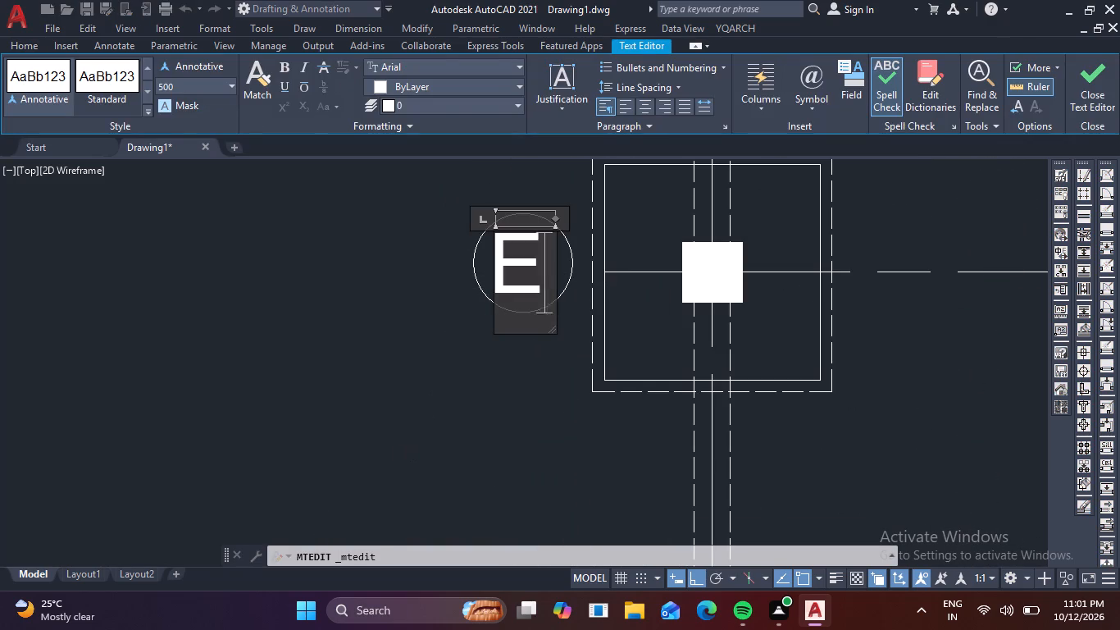
Change the circled grid label beside the sixth row's left footing to F.
scroll(485, 417, "down", 3)
middle_click_drag(514, 426, 520, 437)
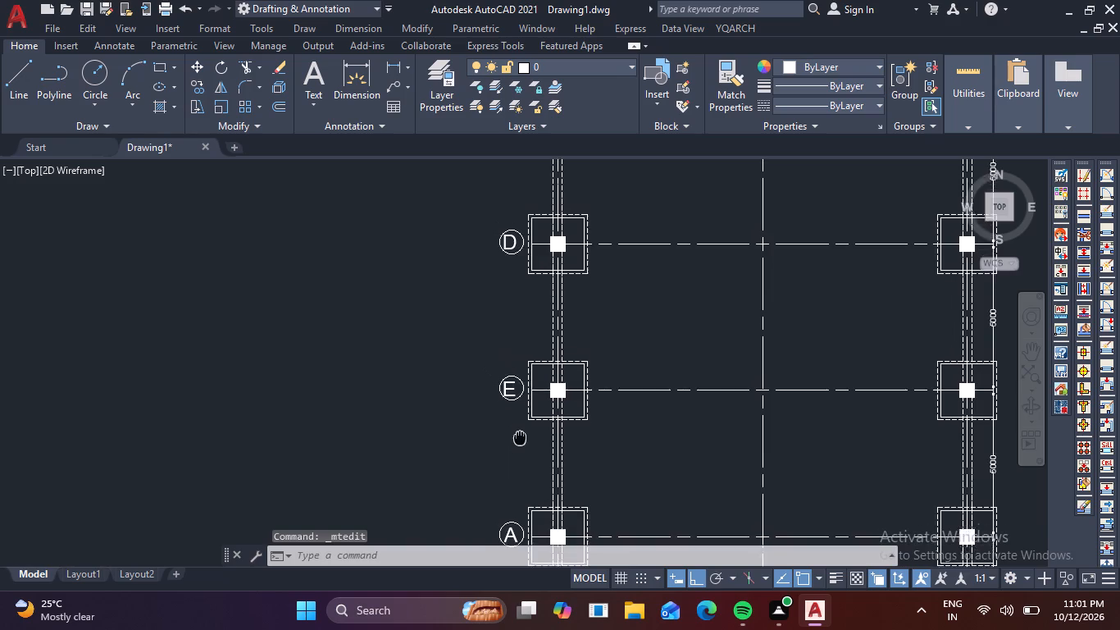
middle_click_drag(520, 437, 503, 276)
scroll(506, 387, "up", 3)
double_click(461, 351)
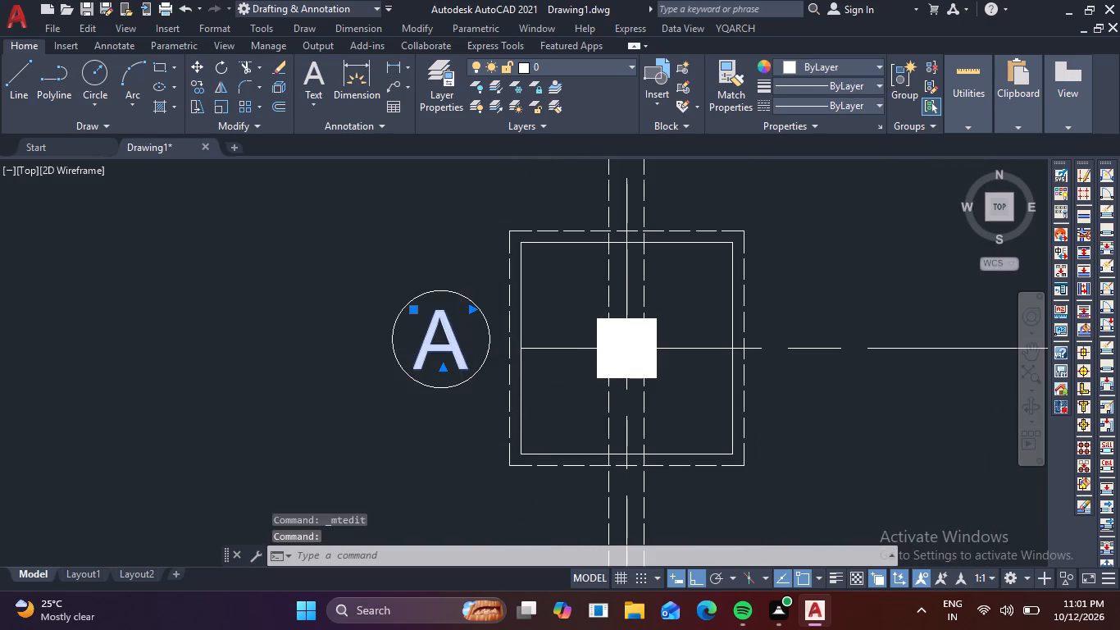
key("BackSpace")
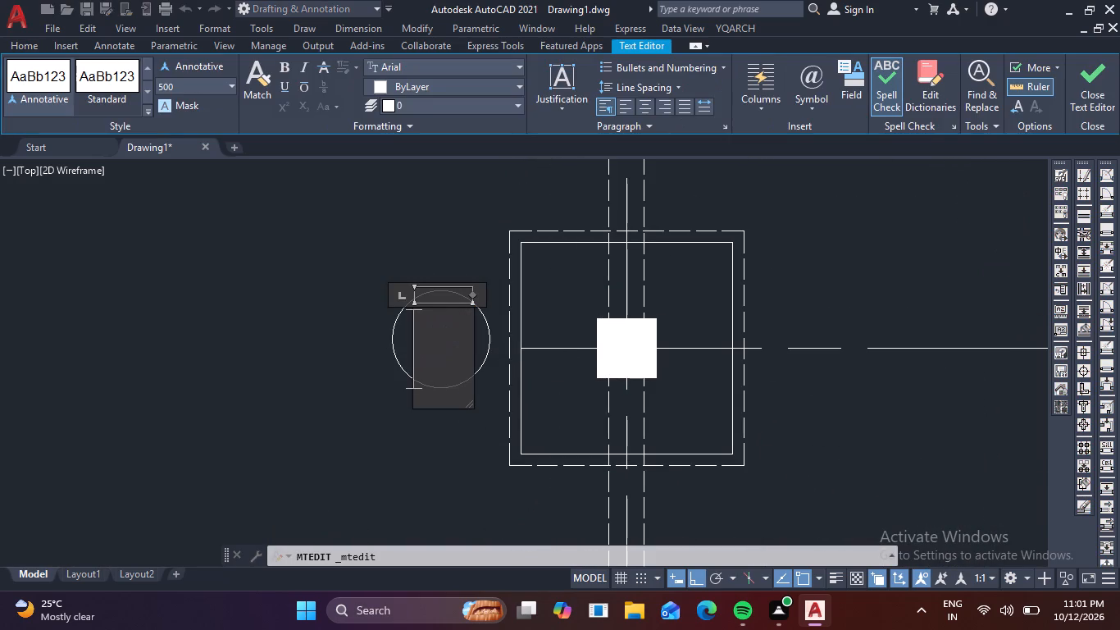
key("f")
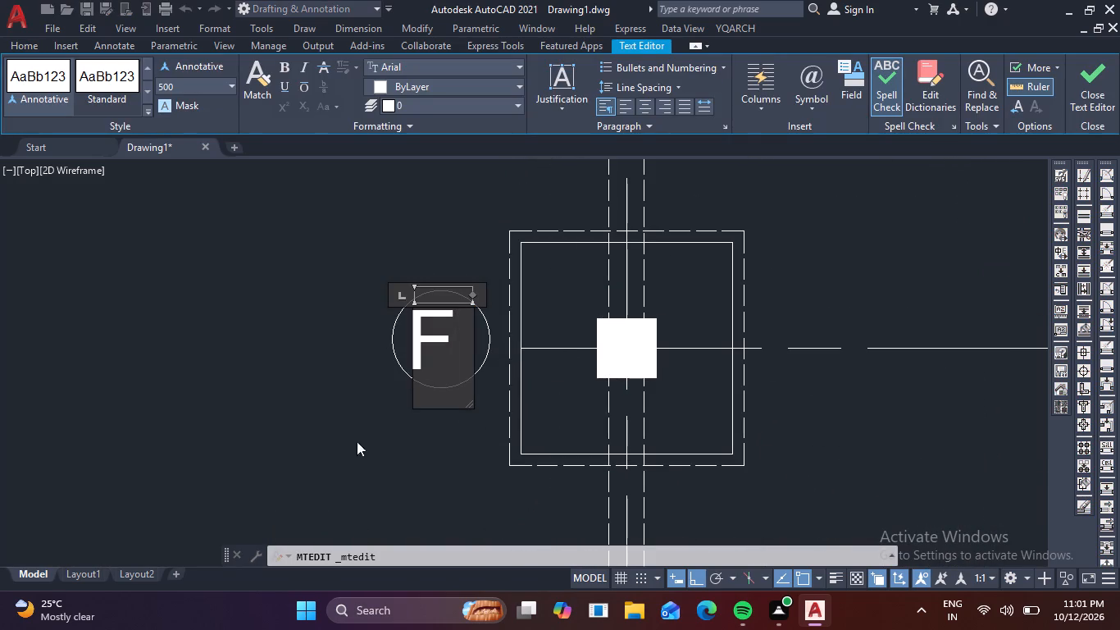
left_click(341, 449)
Change the circled grid label beside the seventh row's left footing to G.
scroll(367, 409, "down", 3)
middle_click_drag(396, 446, 421, 360)
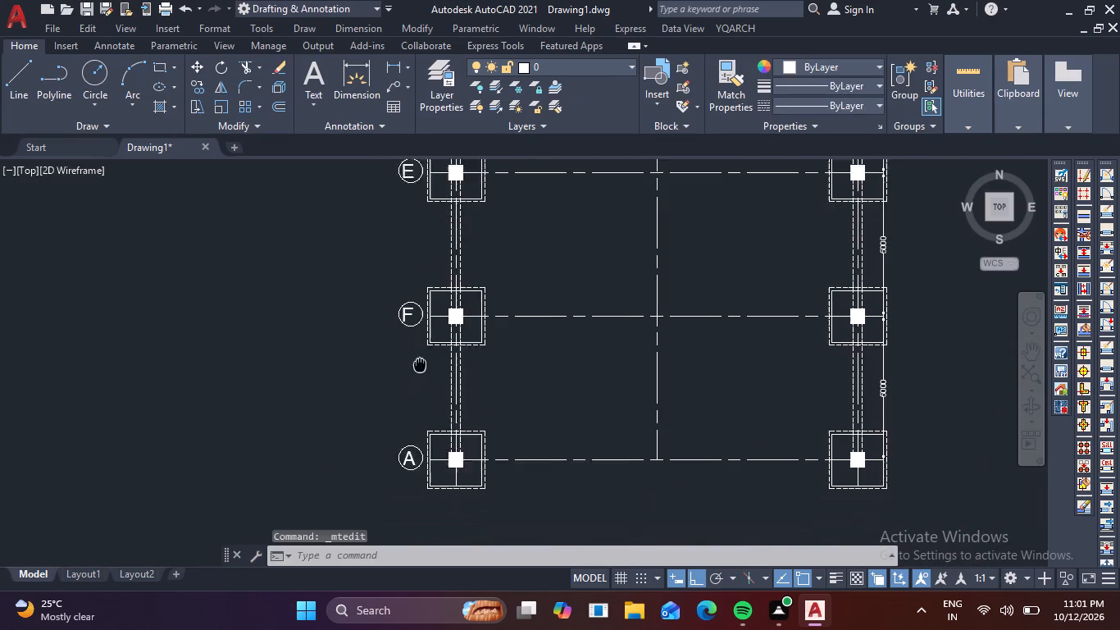
middle_click_drag(421, 360, 428, 329)
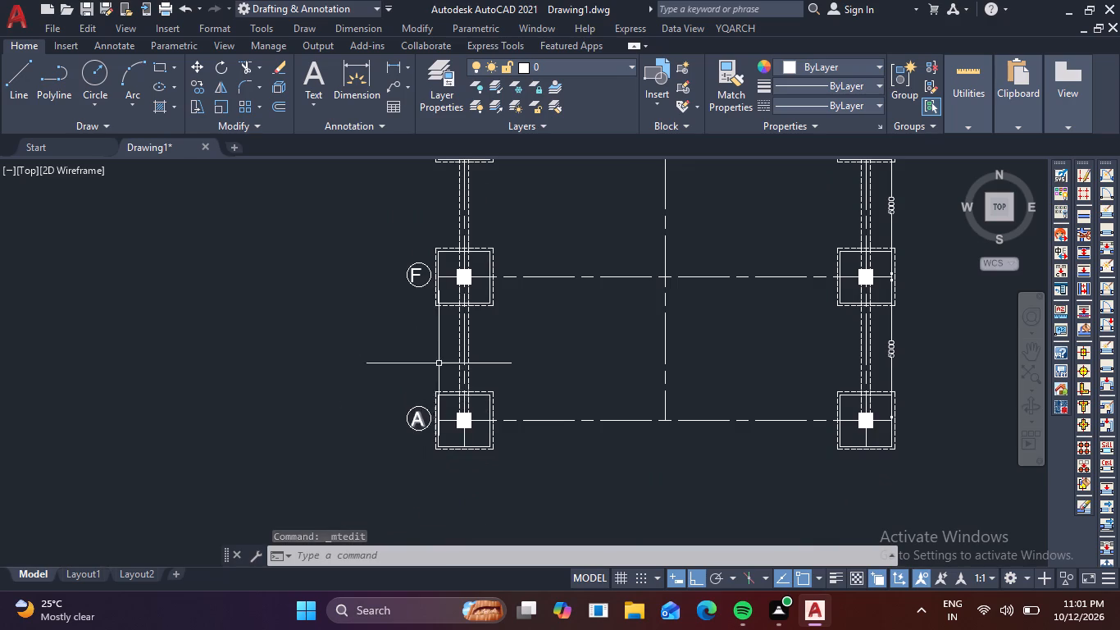
middle_click_drag(436, 345, 437, 331)
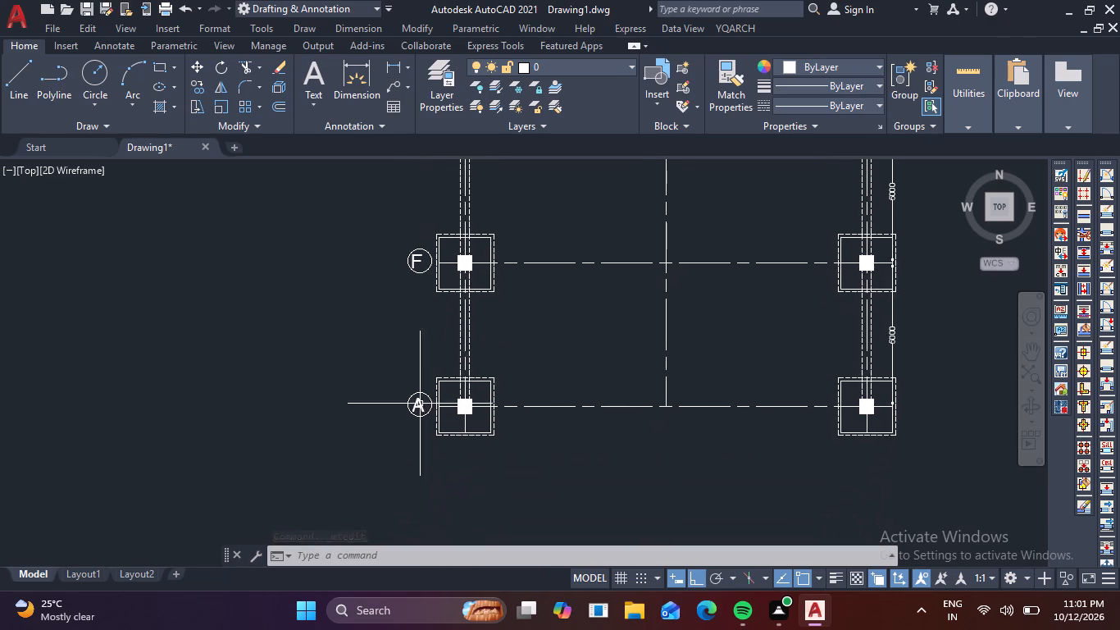
scroll(417, 413, "up", 3)
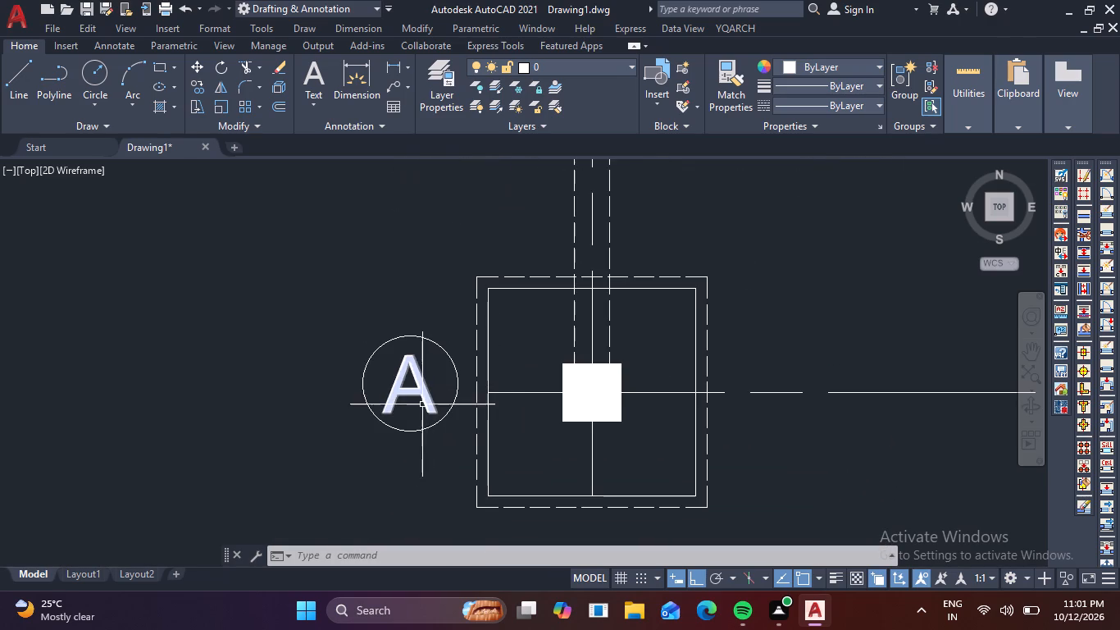
double_click(422, 404)
triple_click(422, 391)
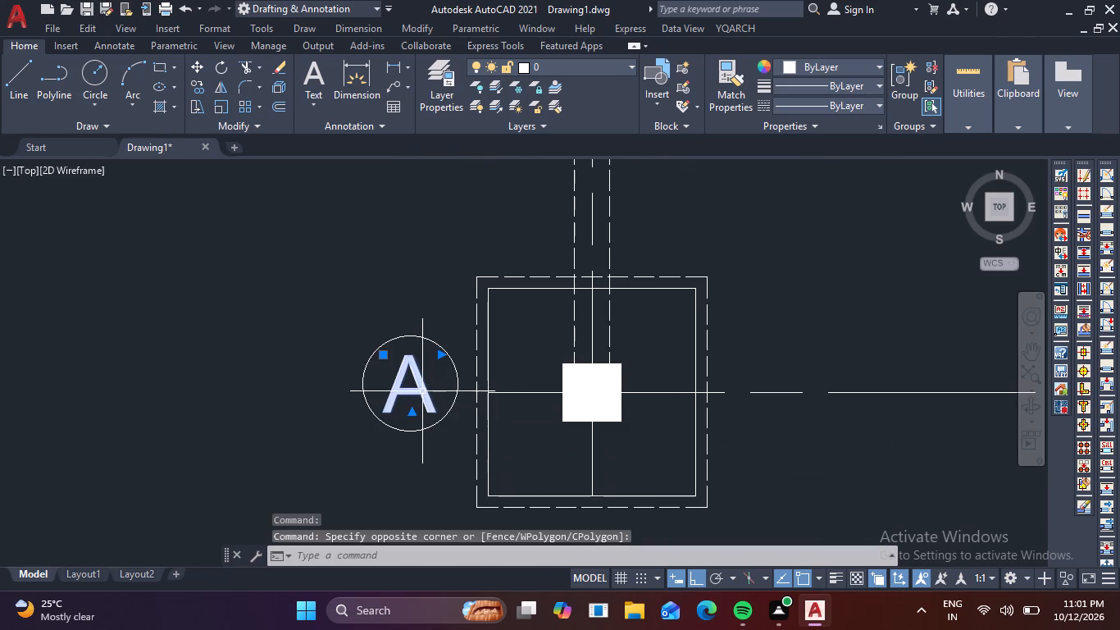
double_click(423, 395)
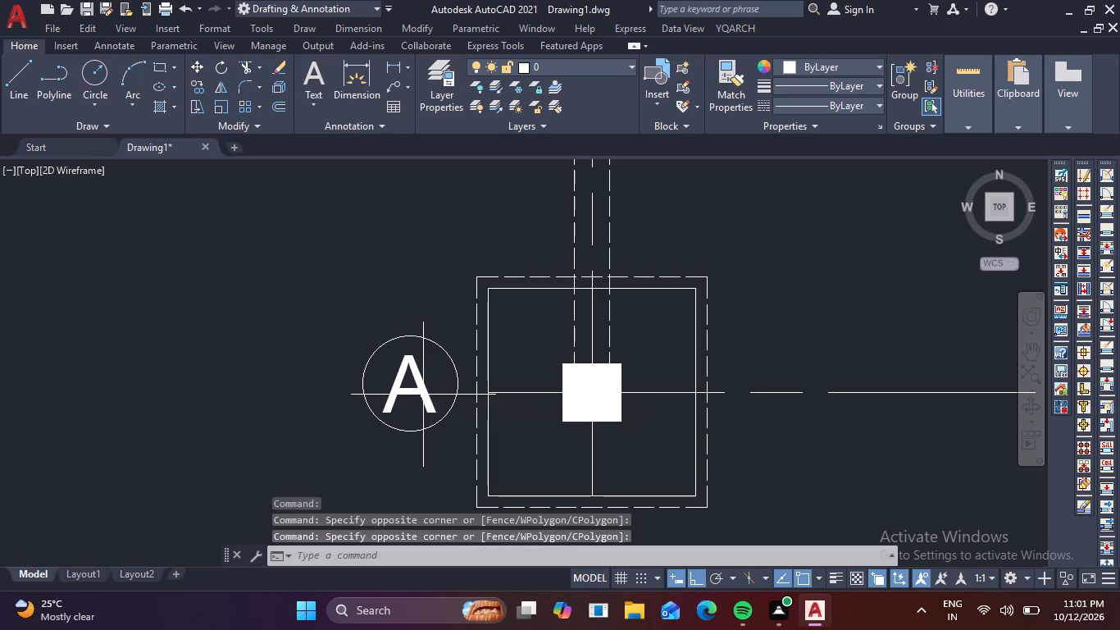
double_click(426, 404)
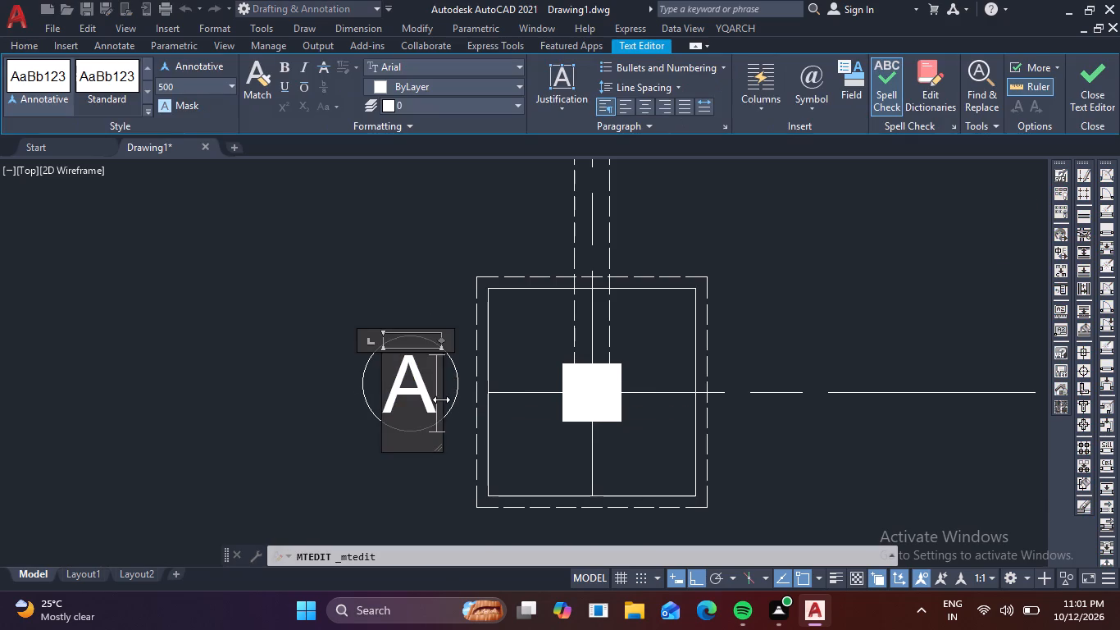
key("BackSpace")
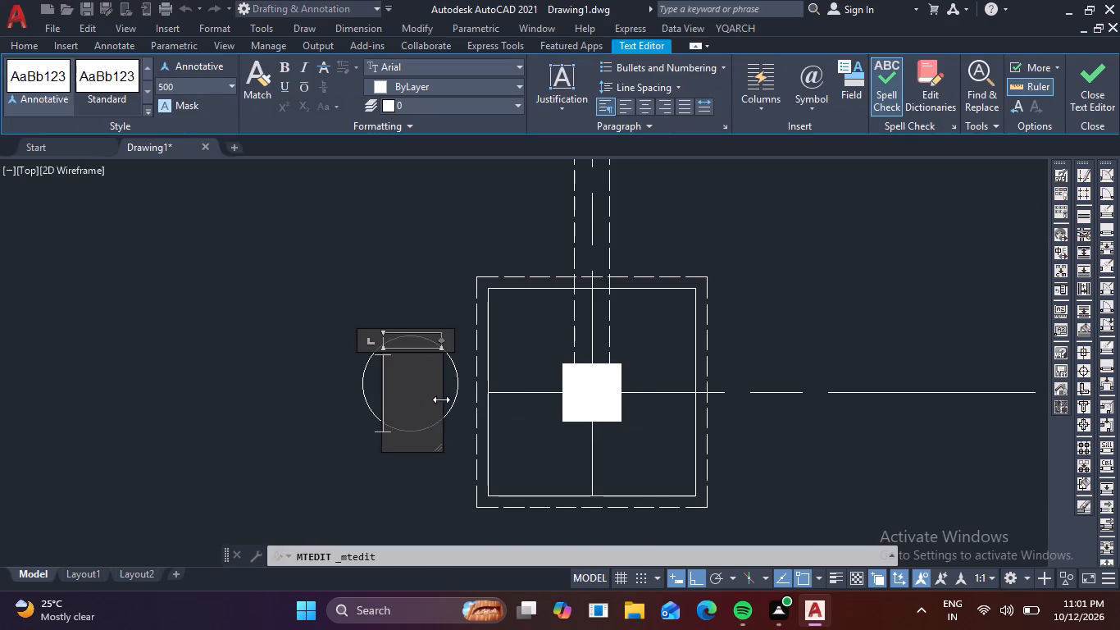
key("g")
left_click(281, 289)
Add a multiline text note reading PB1(230X450) in the empty space left of the B and C row labels.
scroll(330, 234, "down", 3)
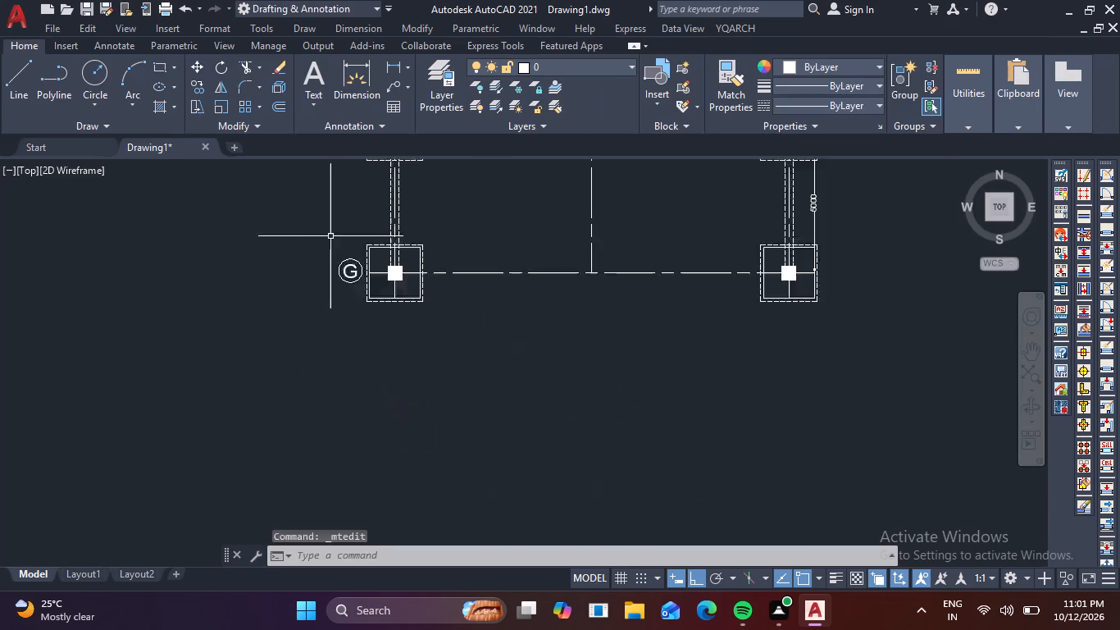
scroll(330, 238, "down", 1)
middle_click_drag(367, 229, 344, 339)
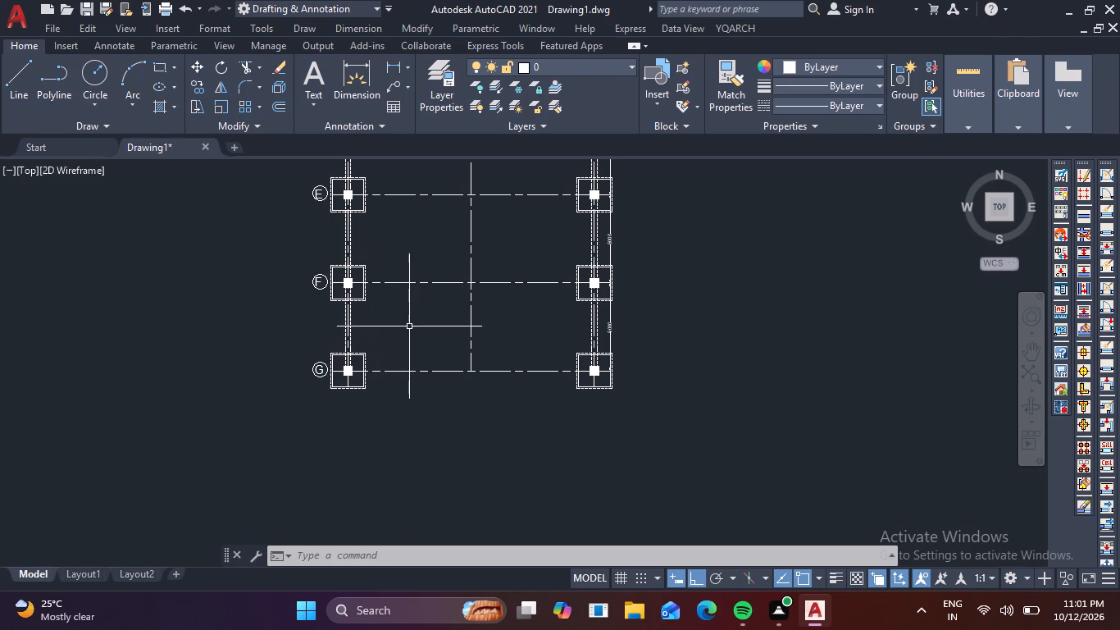
scroll(407, 331, "down", 1)
middle_click_drag(407, 332, 395, 454)
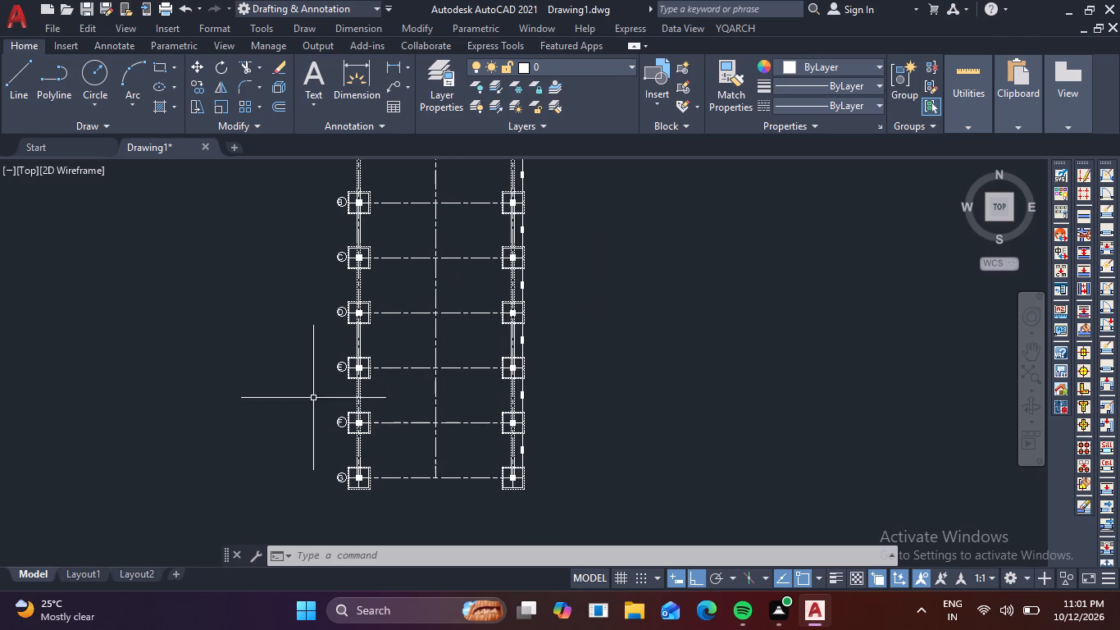
scroll(395, 212, "up", 2)
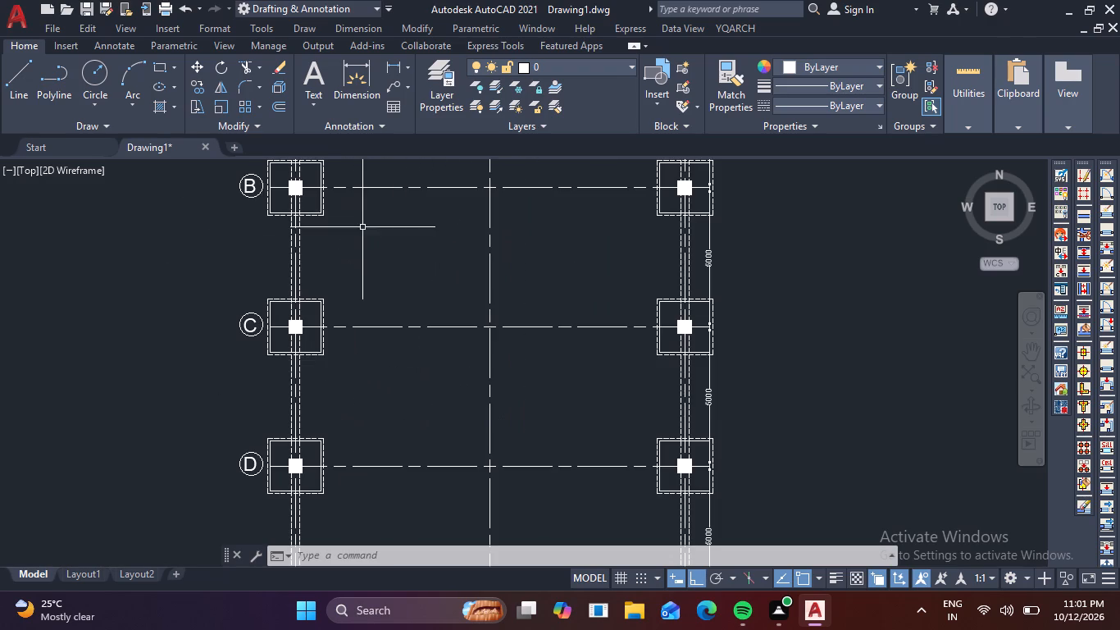
middle_click_drag(380, 249, 421, 331)
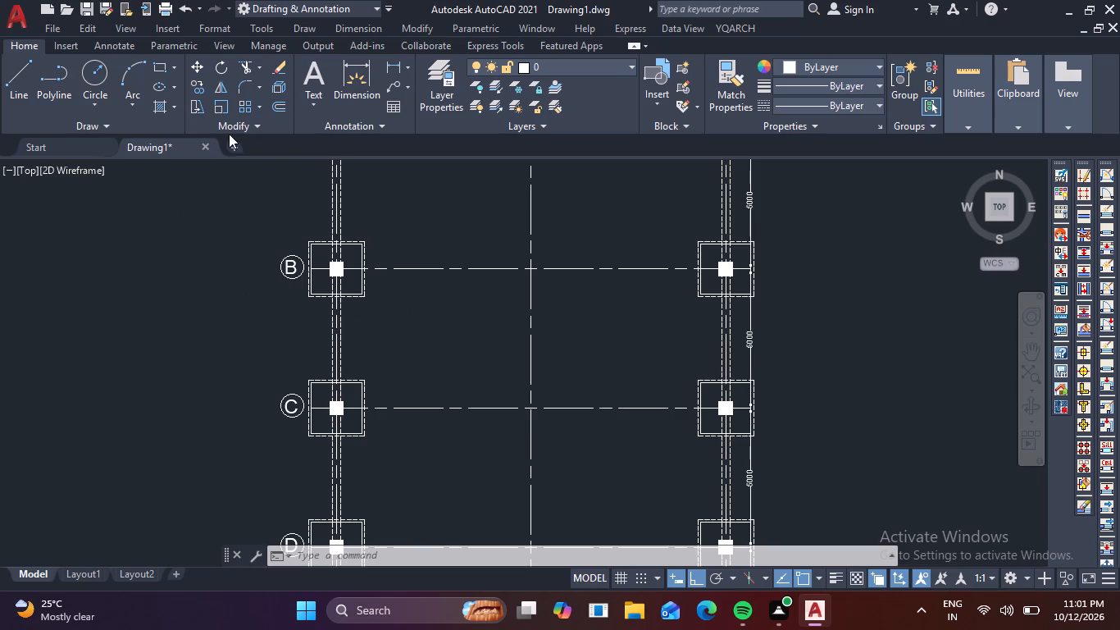
left_click(315, 77)
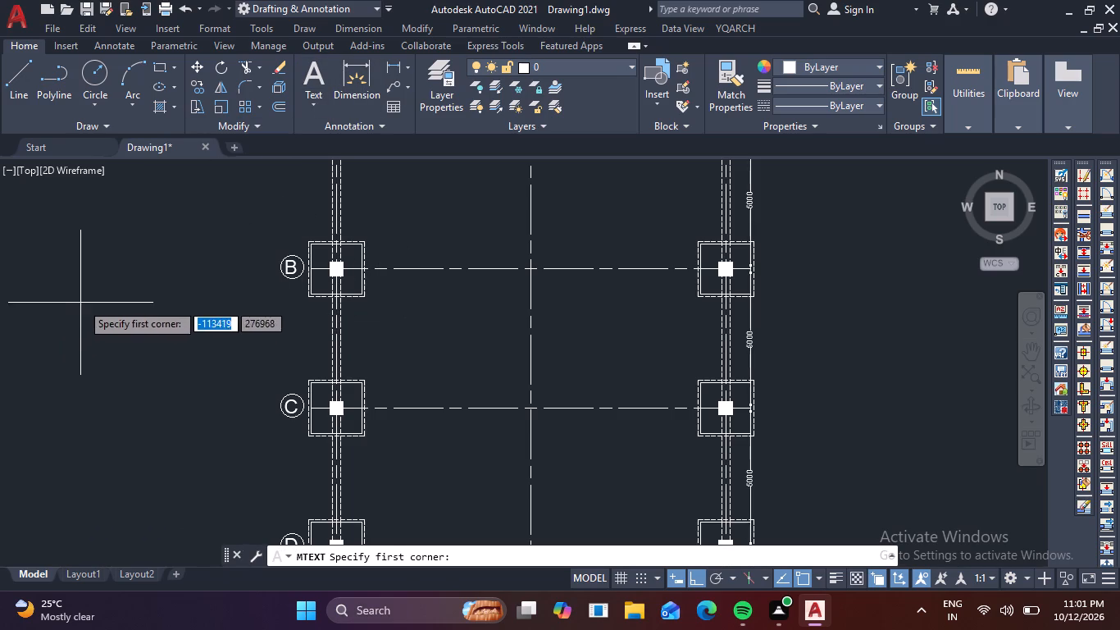
left_click_drag(78, 296, 85, 306)
left_click(143, 390)
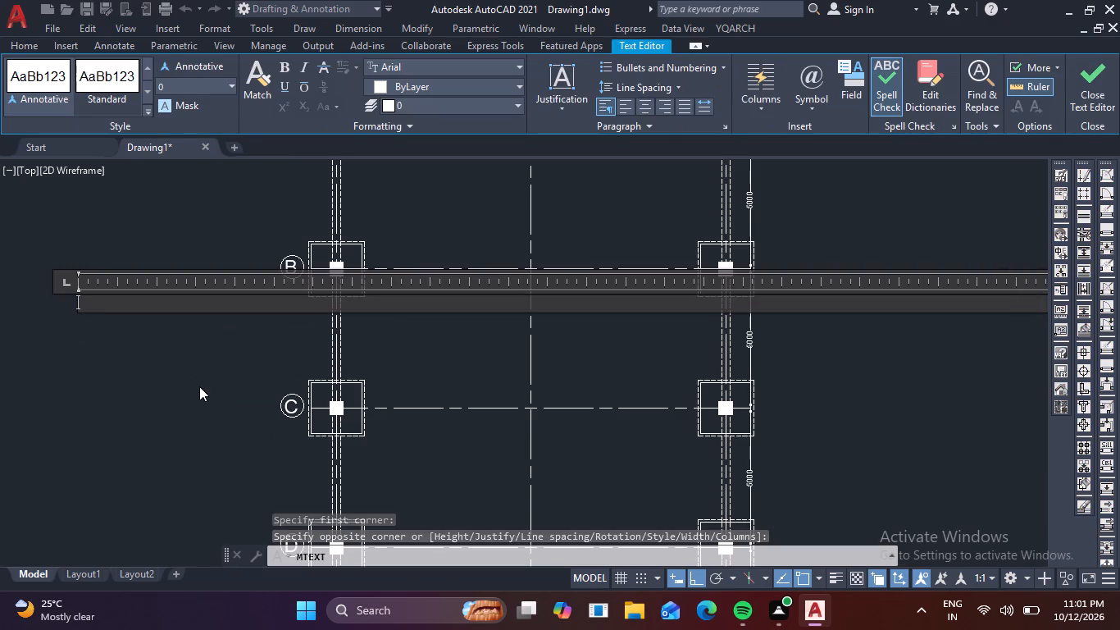
key("p")
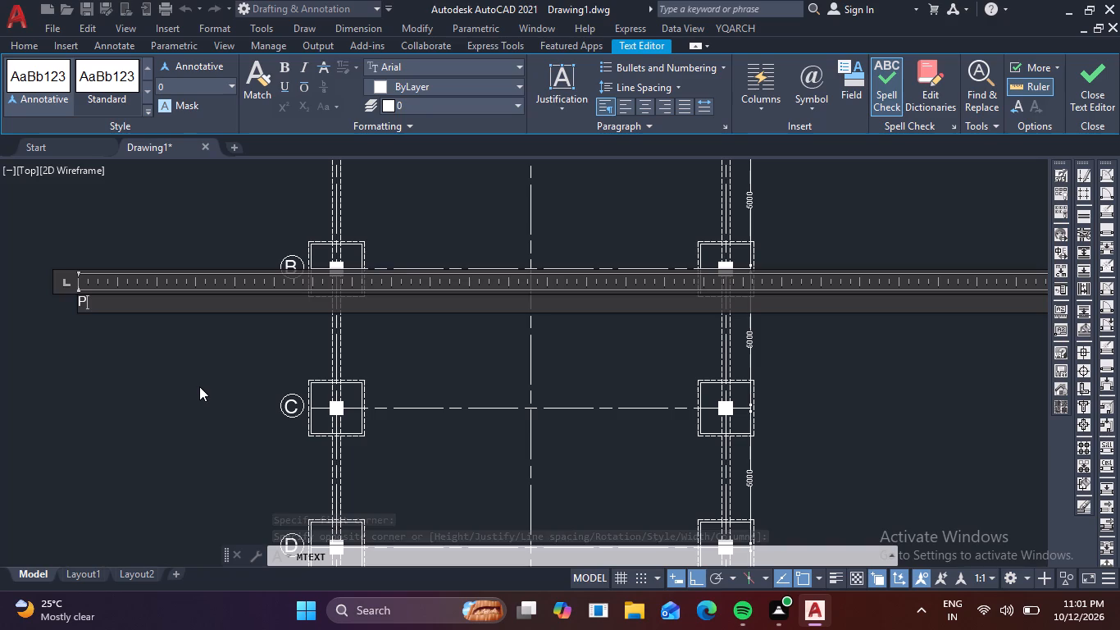
key("b")
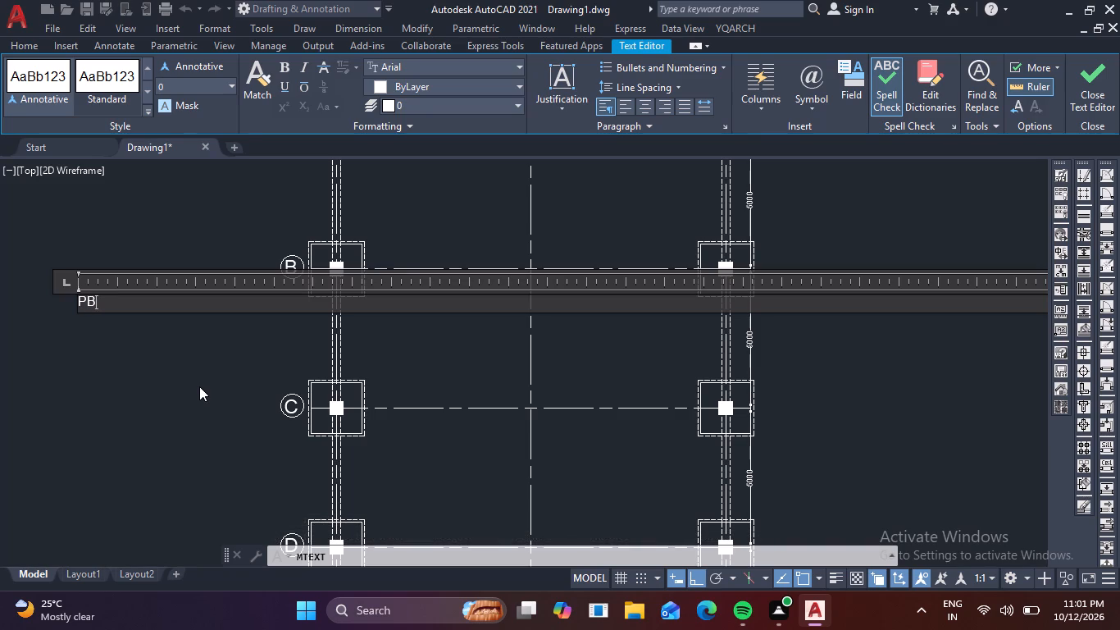
key("2")
key("BackSpace")
key("1")
key("shift+parenleft")
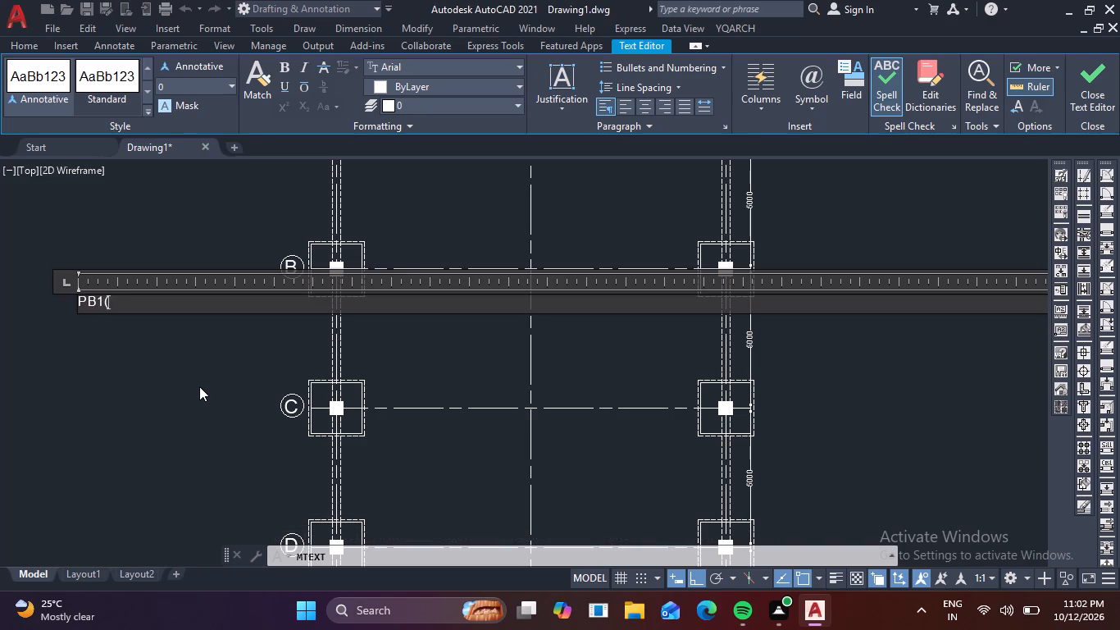
type("230")
key("x")
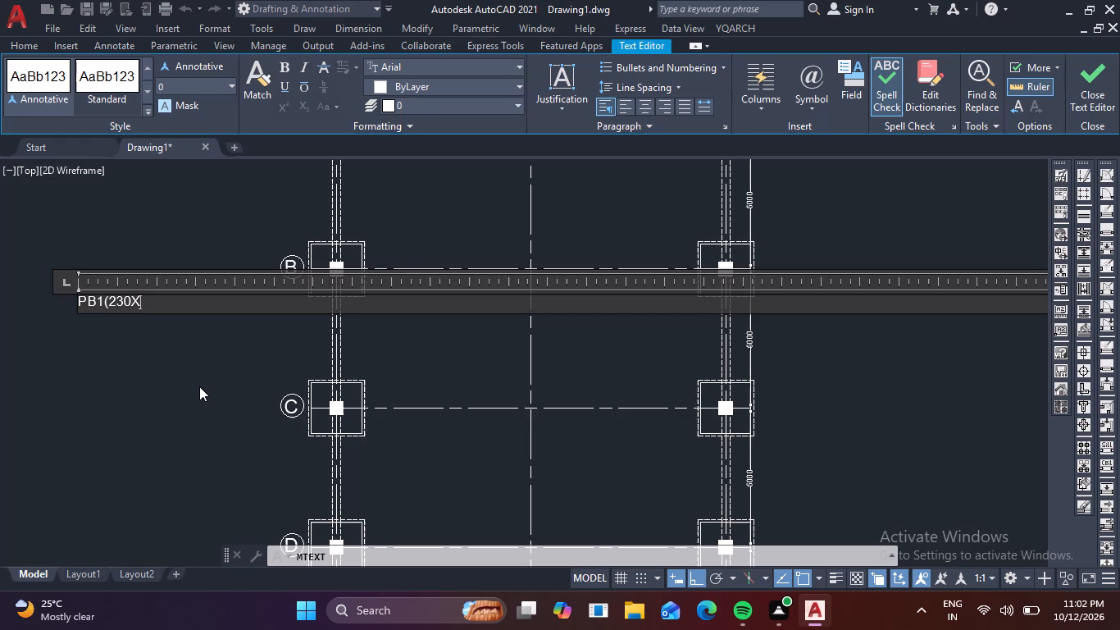
type("45")
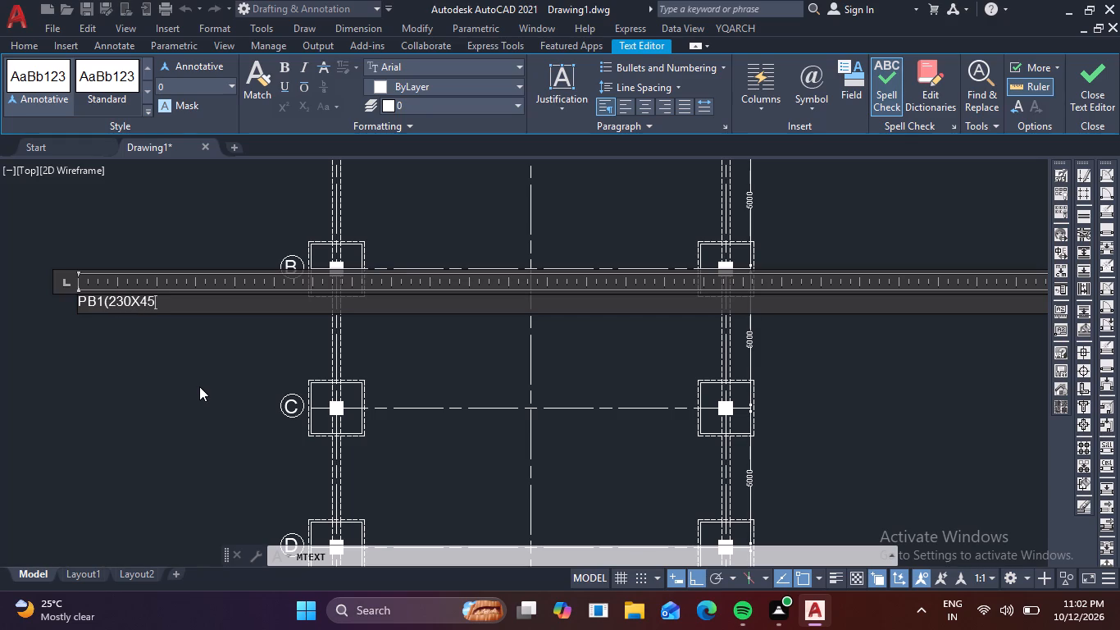
key("0")
key("shift+parenright")
scroll(512, 281, "down", 2)
scroll(763, 244, "down", 3)
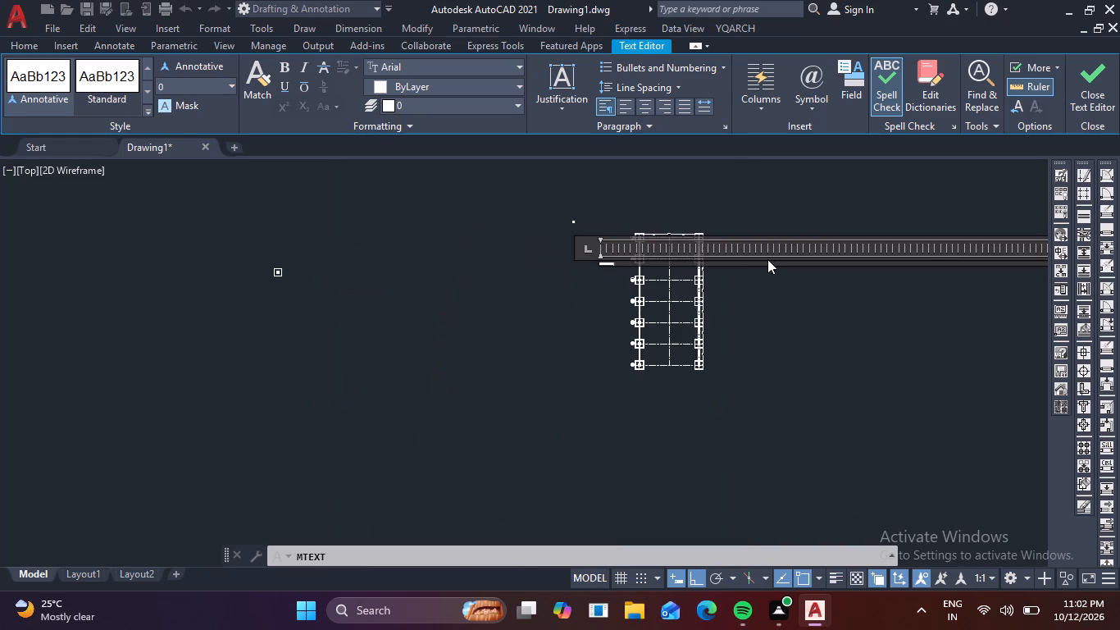
scroll(808, 258, "down", 2)
middle_click_drag(817, 274, 263, 379)
middle_click_drag(335, 373, 473, 366)
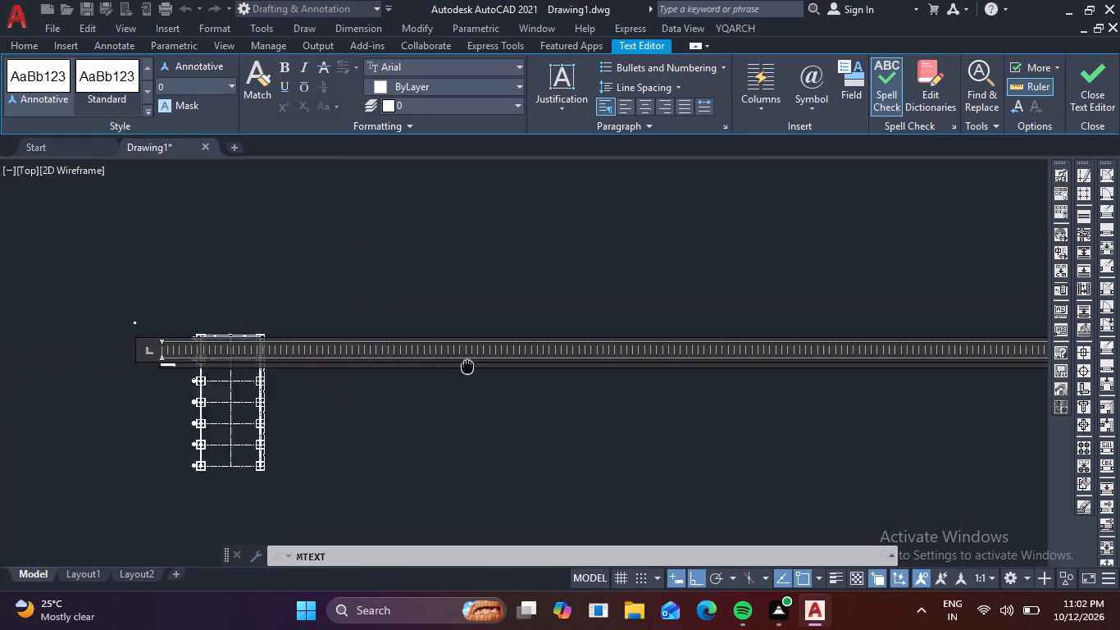
middle_click_drag(473, 366, 685, 313)
scroll(305, 354, "up", 2)
left_click(493, 293)
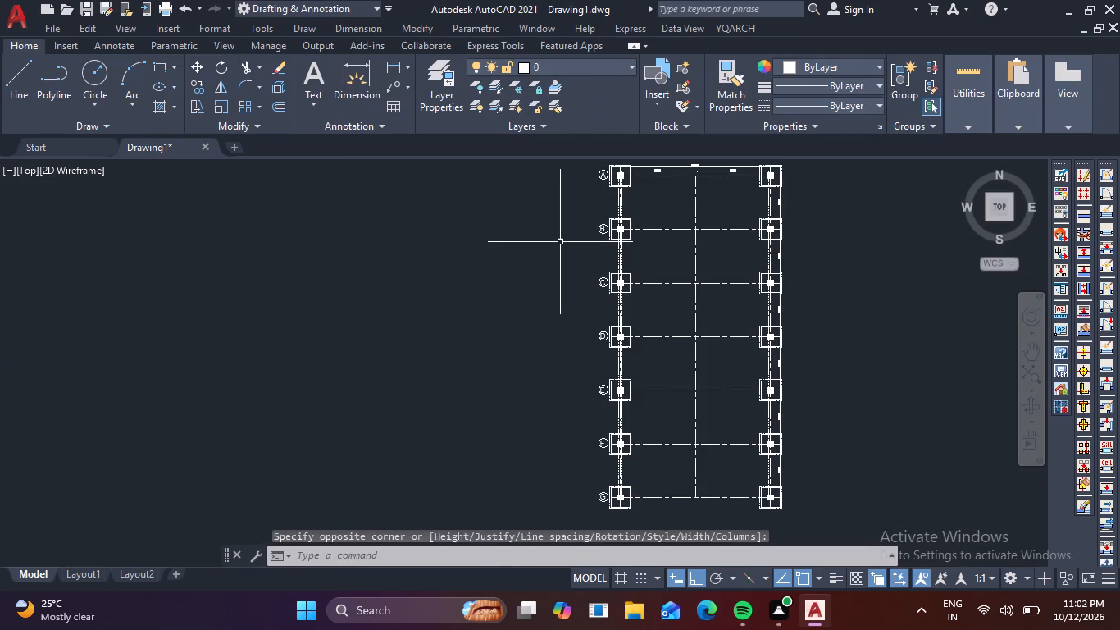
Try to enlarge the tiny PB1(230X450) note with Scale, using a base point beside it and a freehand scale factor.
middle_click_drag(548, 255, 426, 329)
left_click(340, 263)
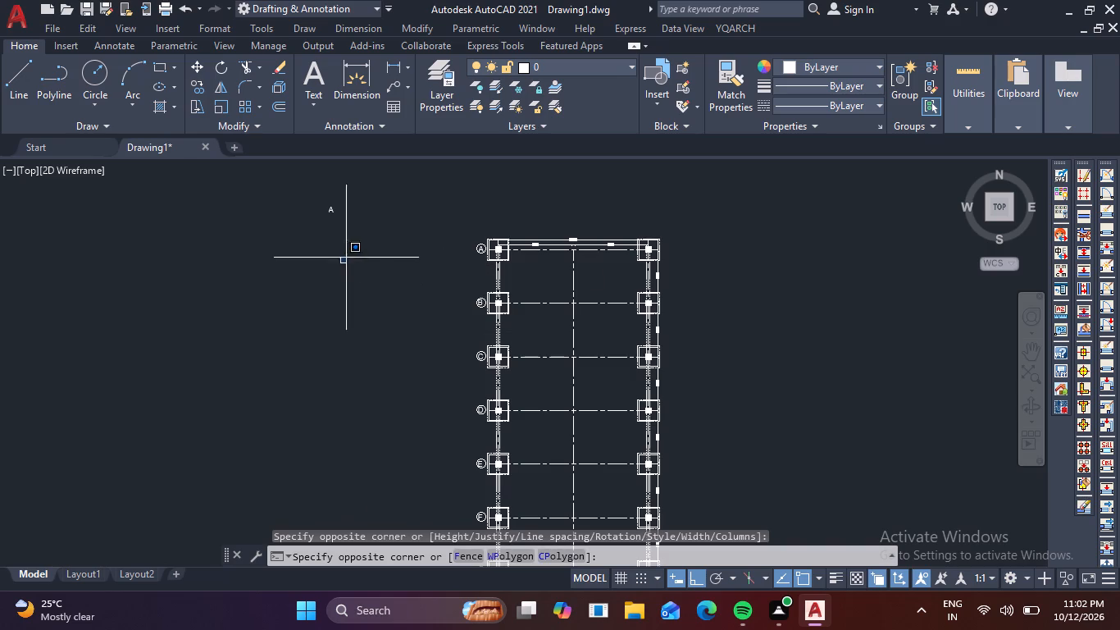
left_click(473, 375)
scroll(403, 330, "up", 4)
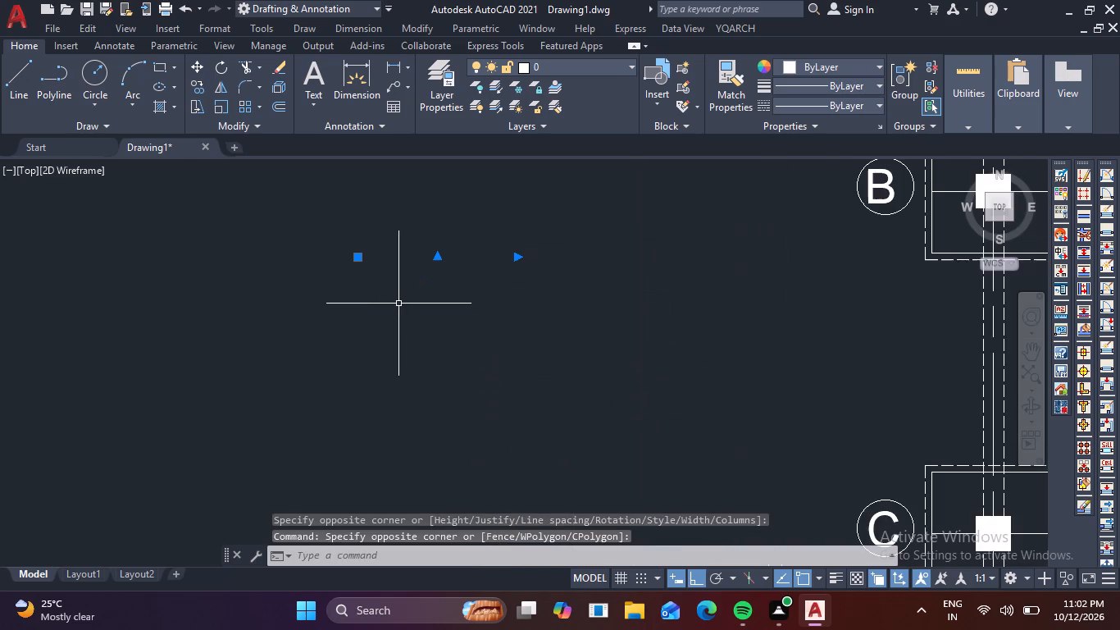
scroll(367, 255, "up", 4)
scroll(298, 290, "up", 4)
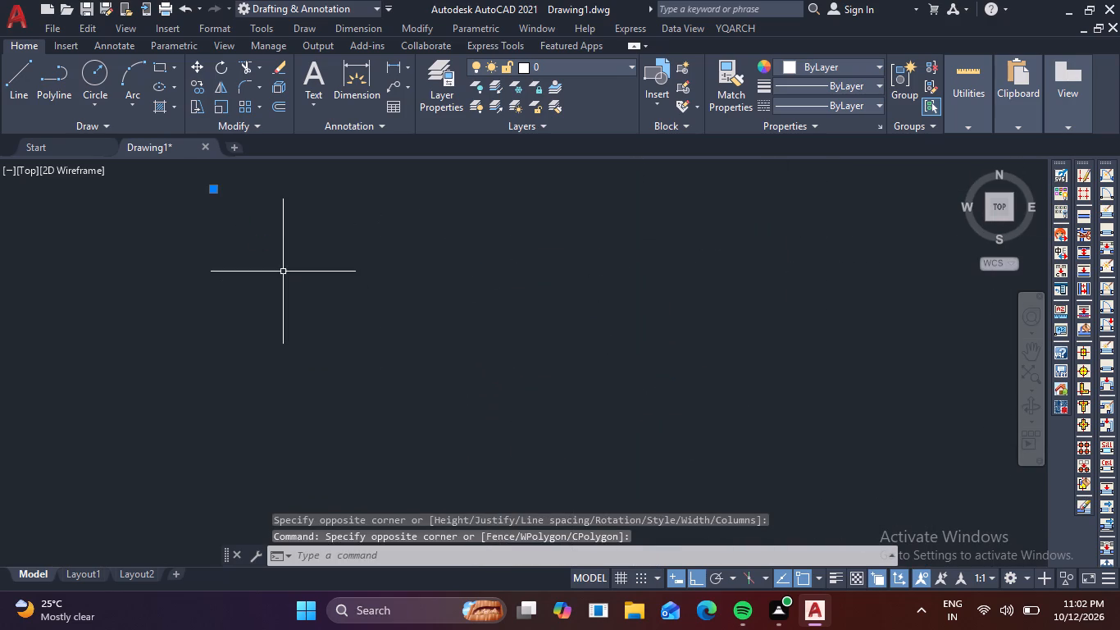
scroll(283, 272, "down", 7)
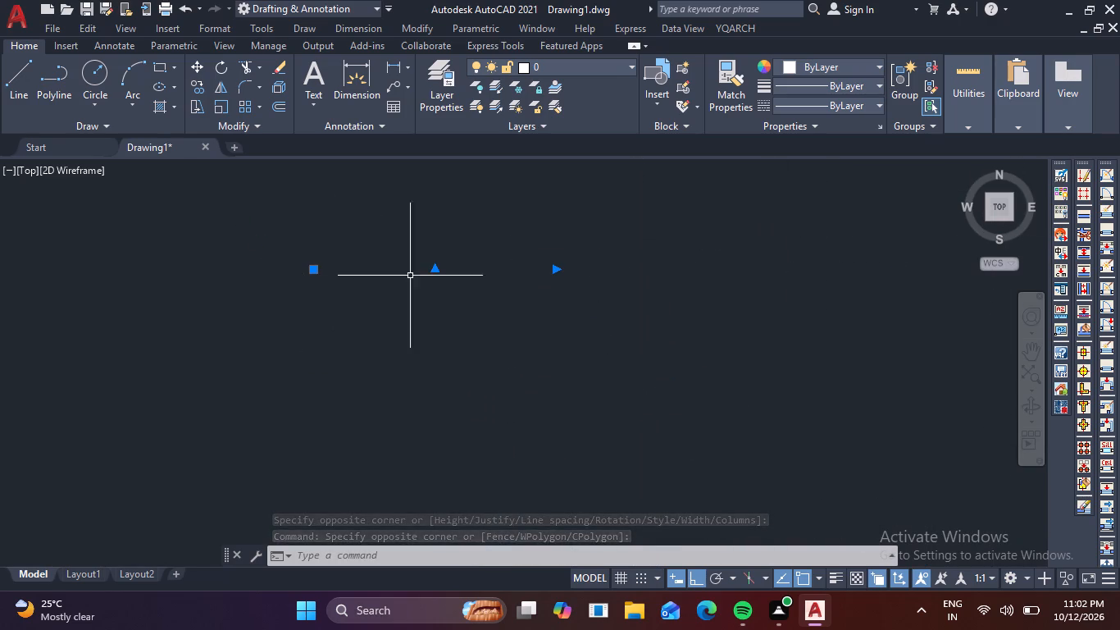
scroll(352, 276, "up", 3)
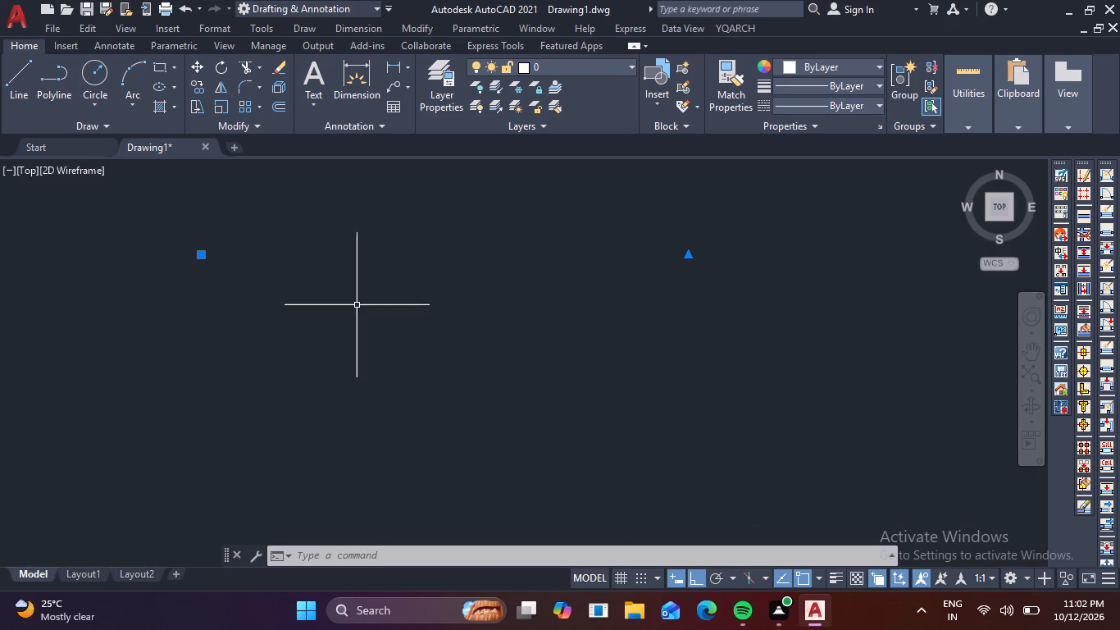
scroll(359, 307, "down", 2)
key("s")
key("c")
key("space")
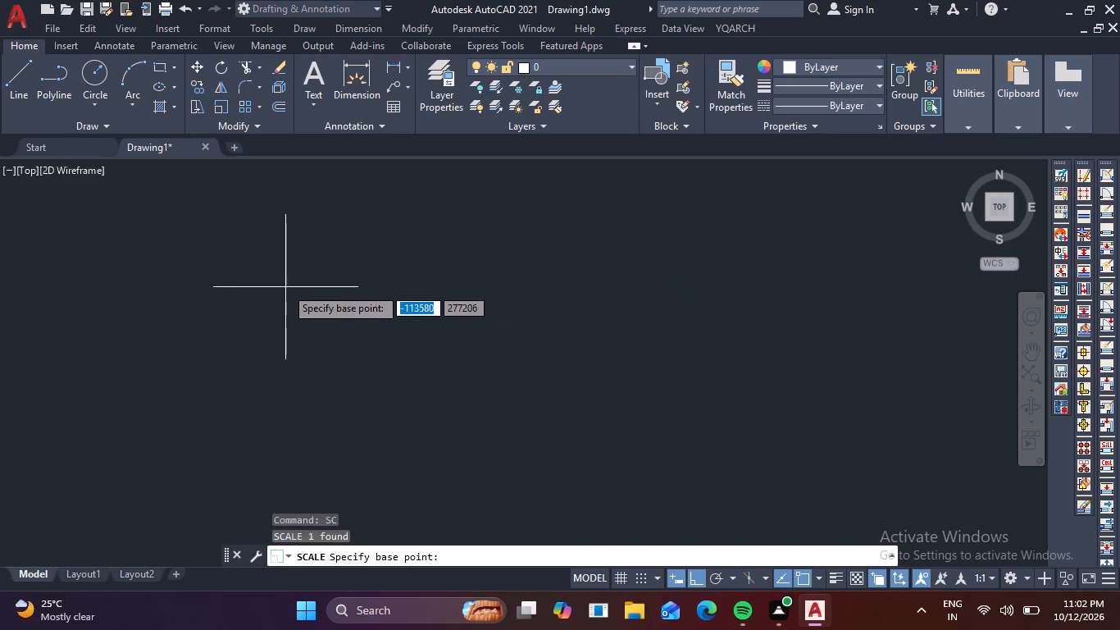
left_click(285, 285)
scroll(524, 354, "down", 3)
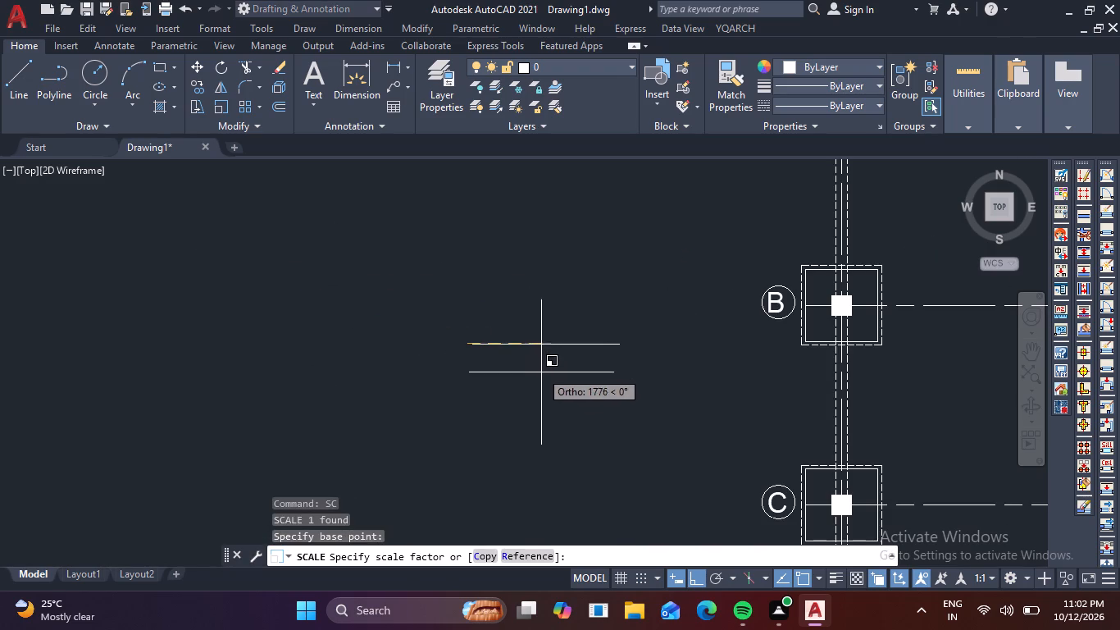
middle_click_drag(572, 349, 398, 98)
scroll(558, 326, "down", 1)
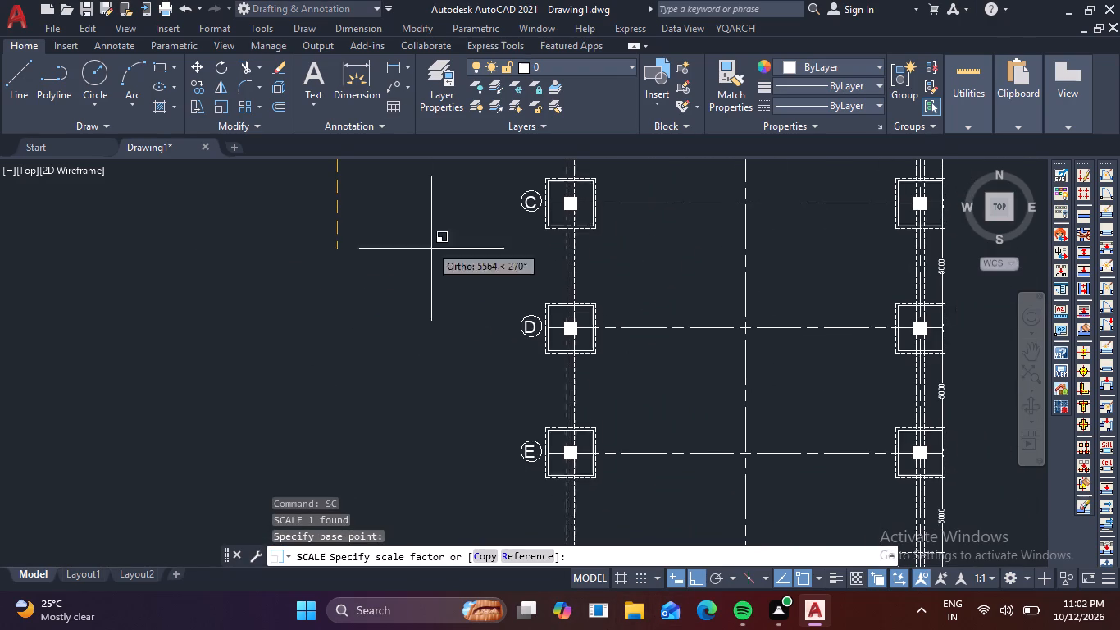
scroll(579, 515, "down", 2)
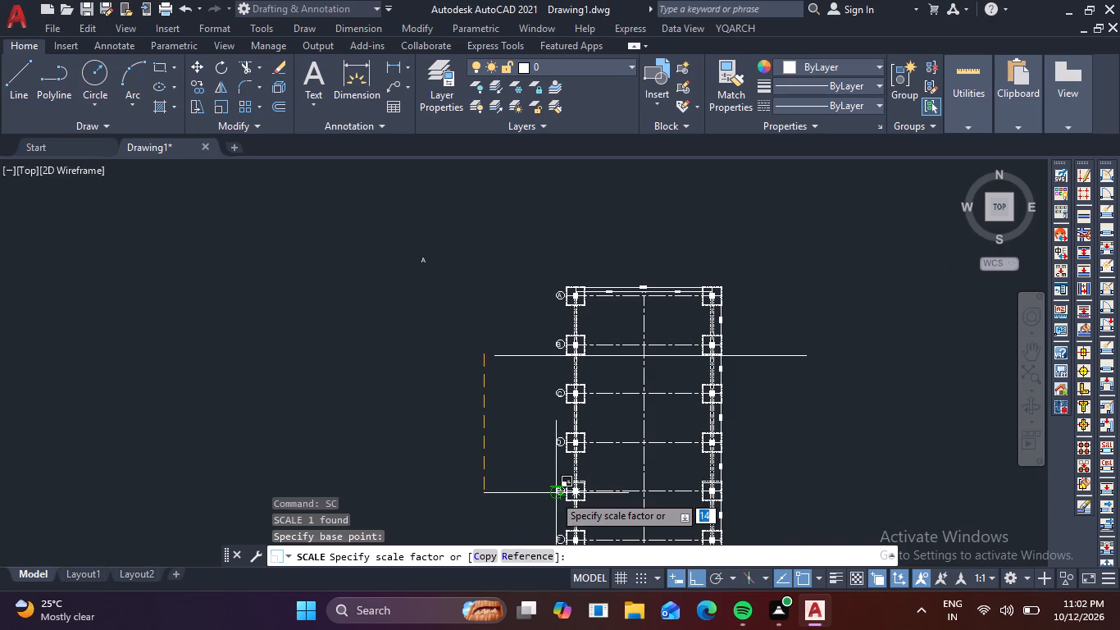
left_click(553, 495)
Delete the PB1(230X450) note from the empty space left of the B and C row labels.
left_click(471, 322)
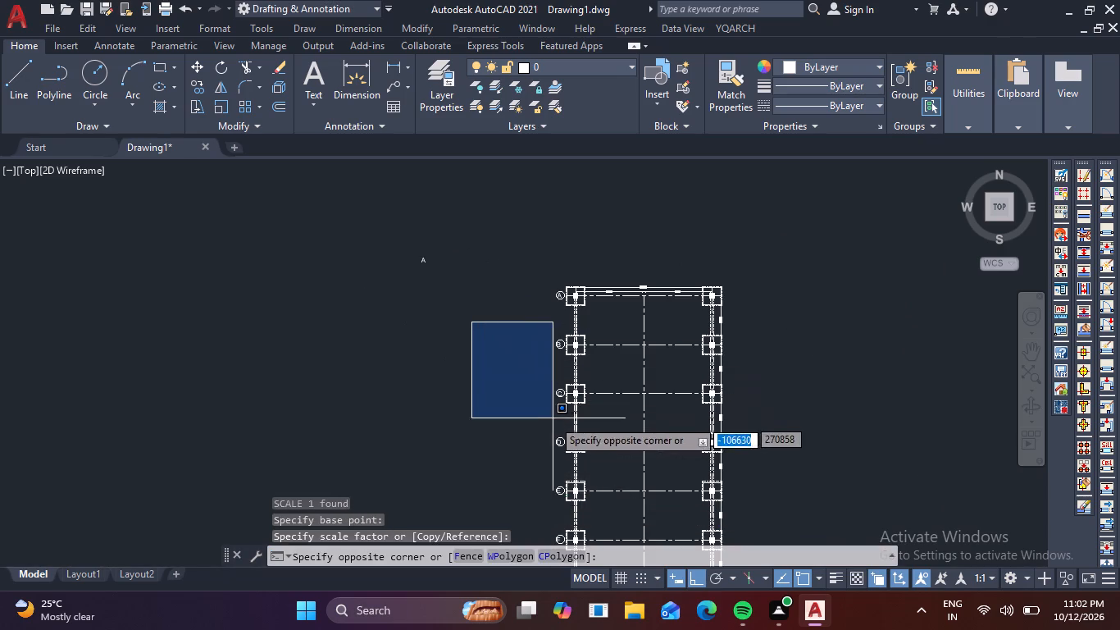
left_click(553, 420)
key("Delete")
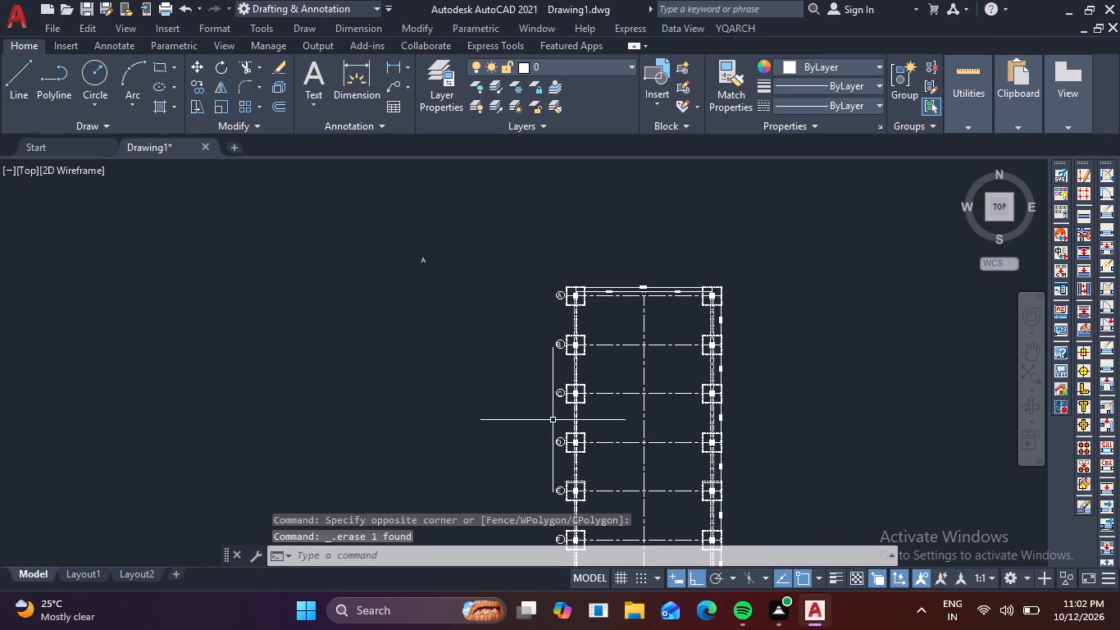
Add a multiline text note reading PB1 (230X450) in the empty space left of the A row label.
left_click(316, 66)
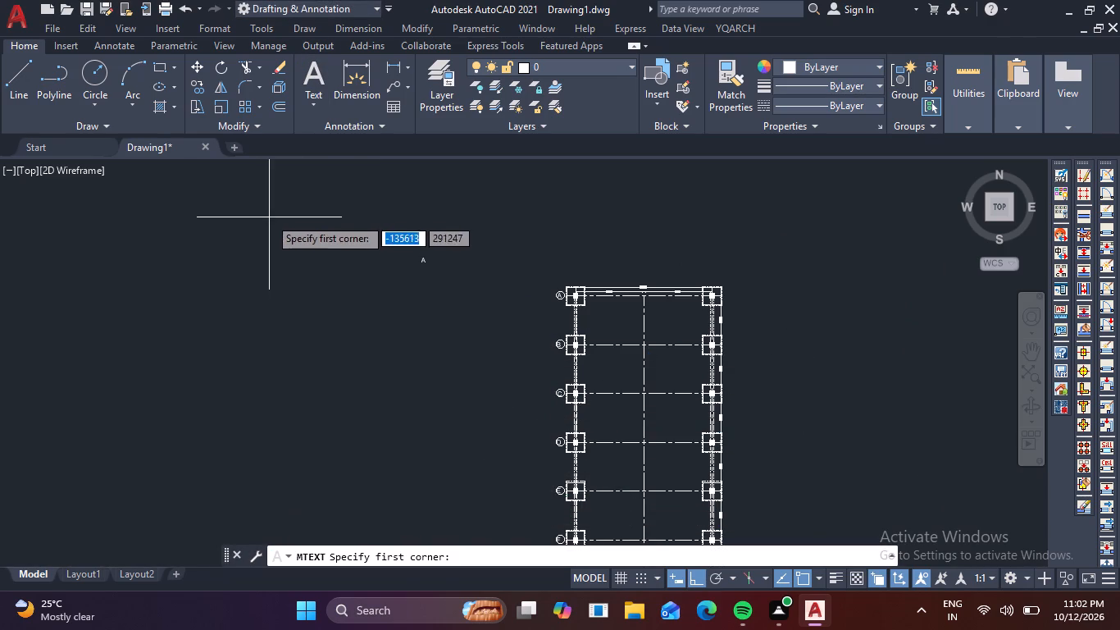
left_click(275, 267)
left_click(392, 378)
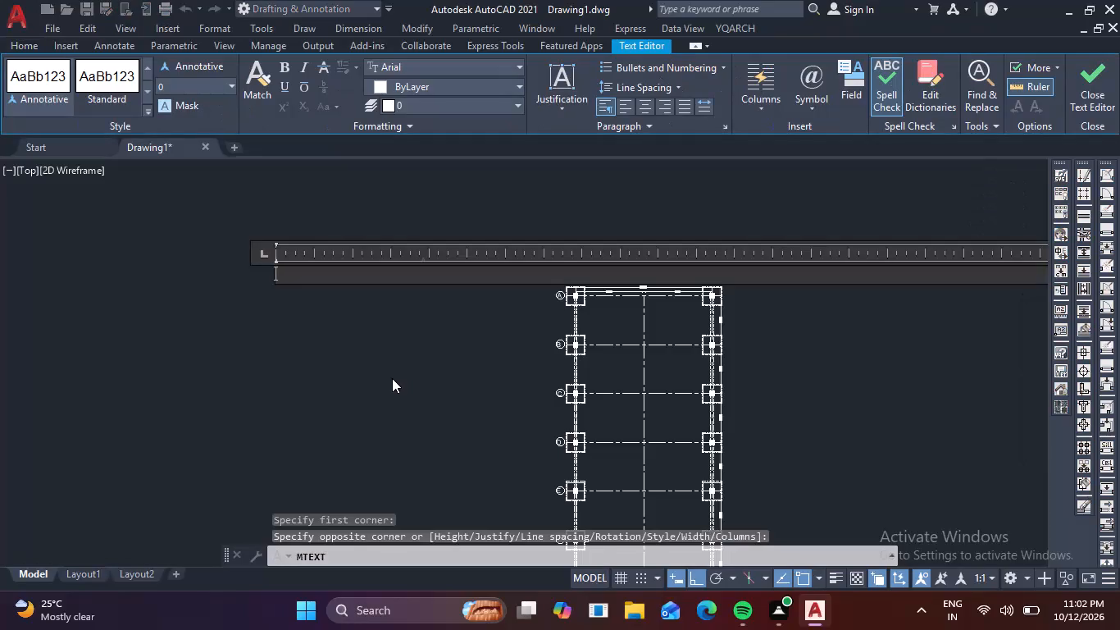
type("PB")
key("2")
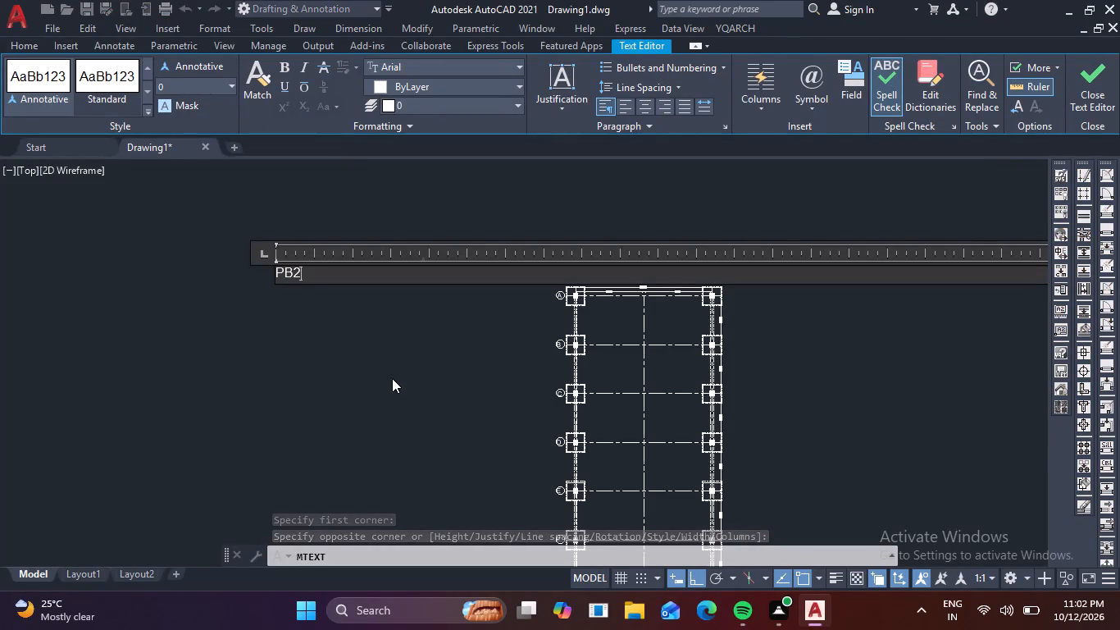
key("BackSpace")
key("1")
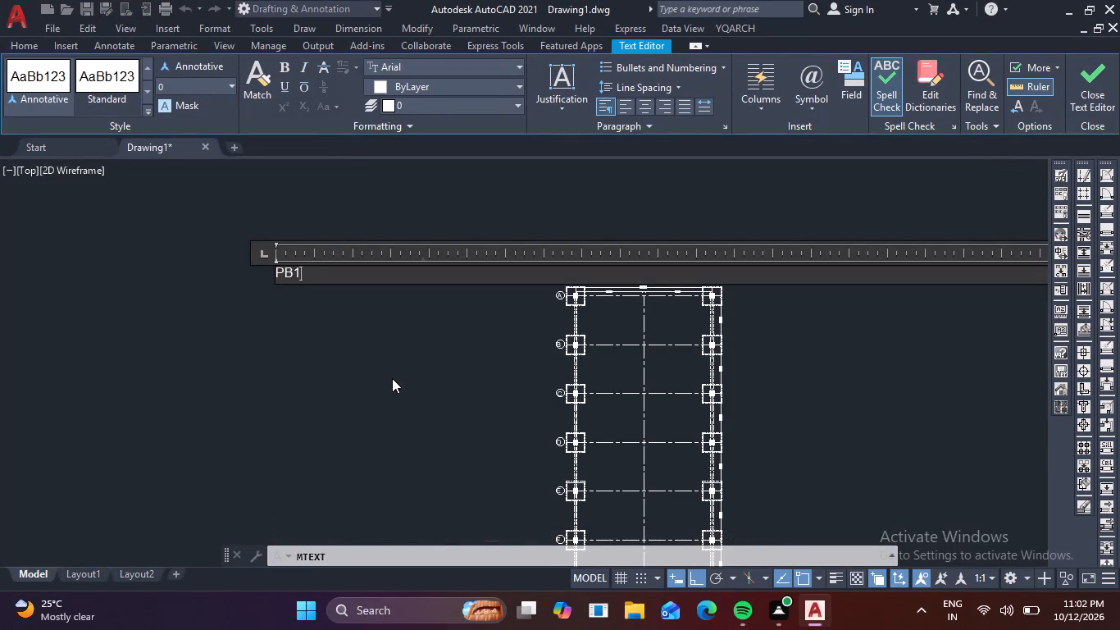
key("space")
key("shift+parenleft")
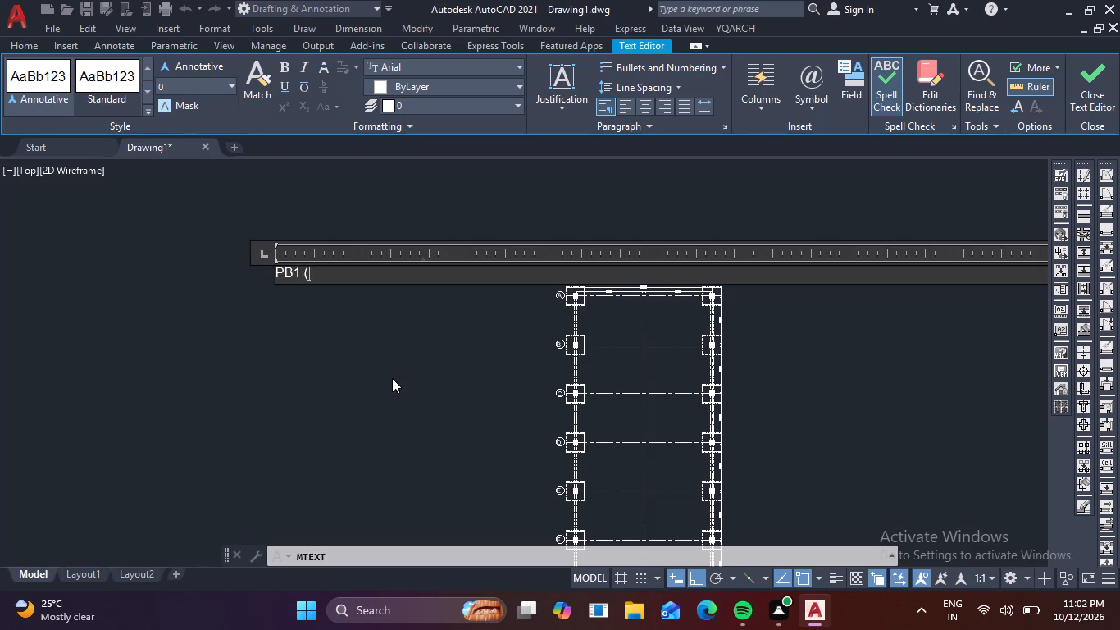
type("230")
key("x")
type("450")
key("shift+parenright")
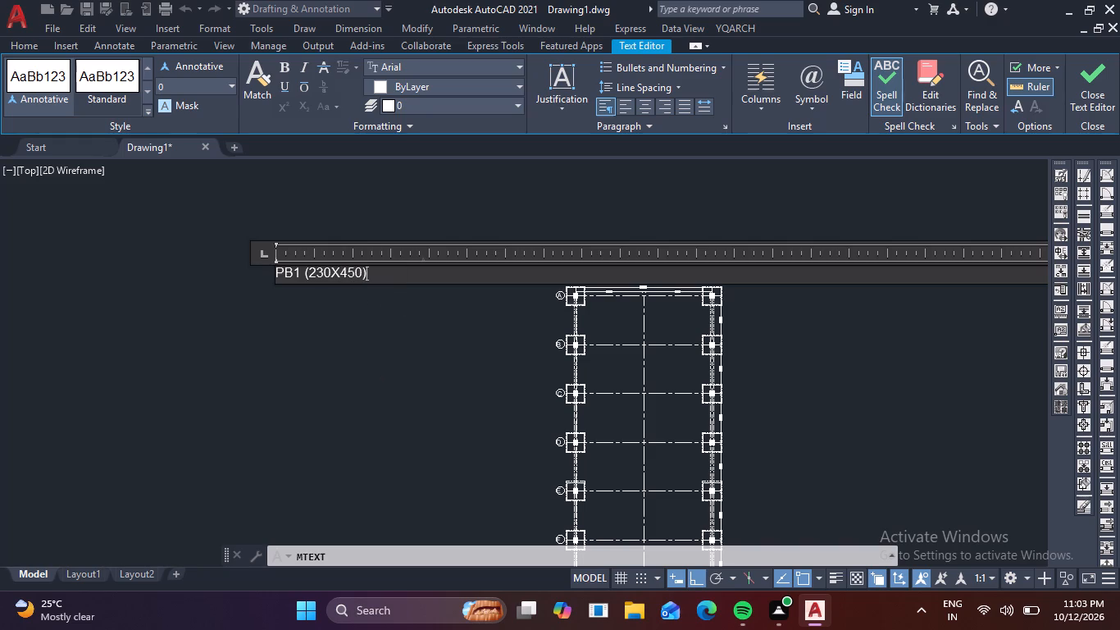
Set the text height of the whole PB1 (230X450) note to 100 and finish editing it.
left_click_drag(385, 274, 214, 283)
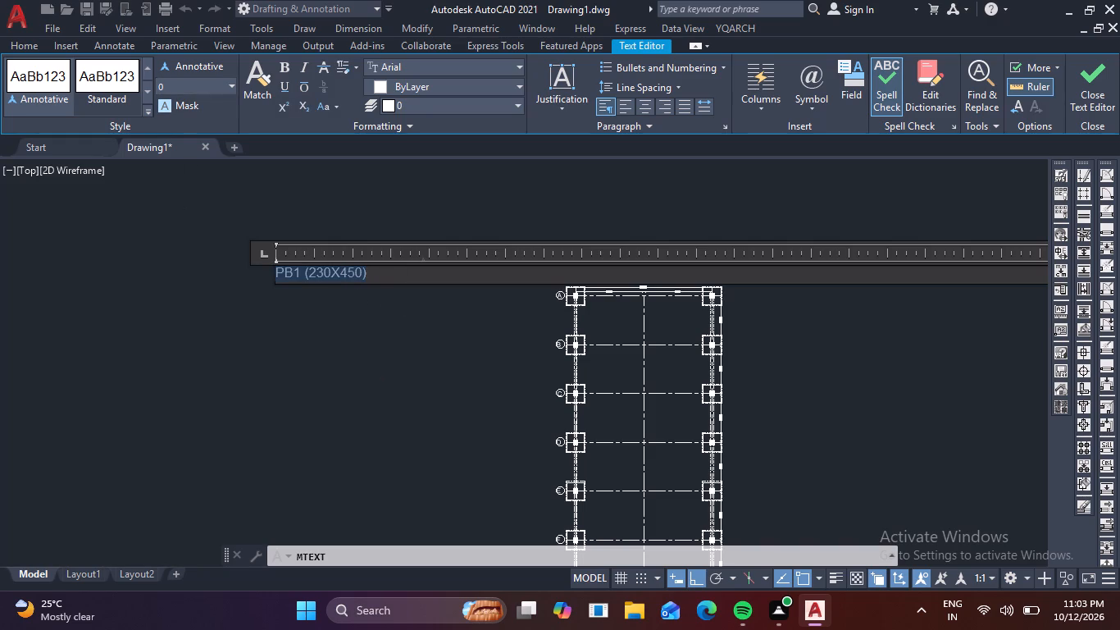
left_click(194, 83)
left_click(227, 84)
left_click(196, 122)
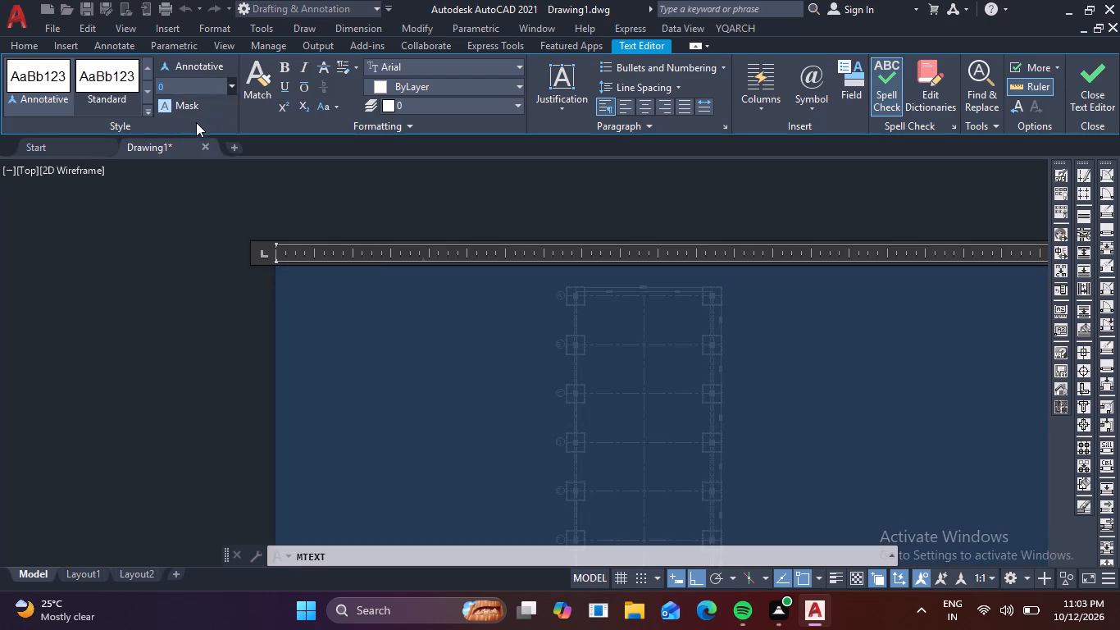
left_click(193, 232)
Reopen the PB1 (230X450) note for editing and narrow its text frame to slightly wider than the text.
scroll(271, 277, "up", 3)
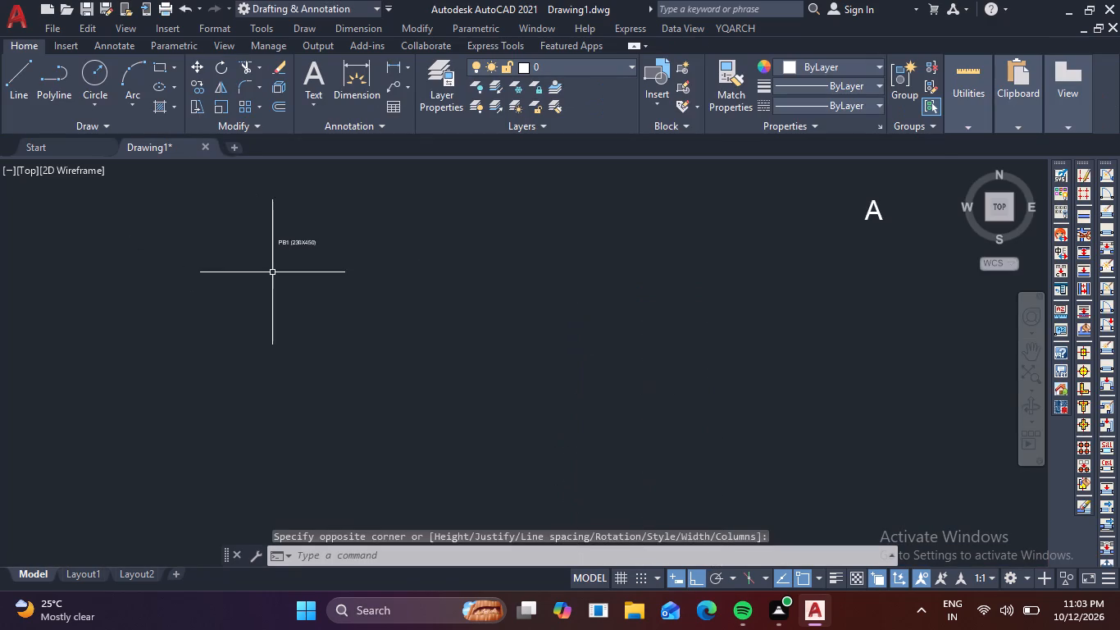
left_click(332, 258)
left_click(238, 219)
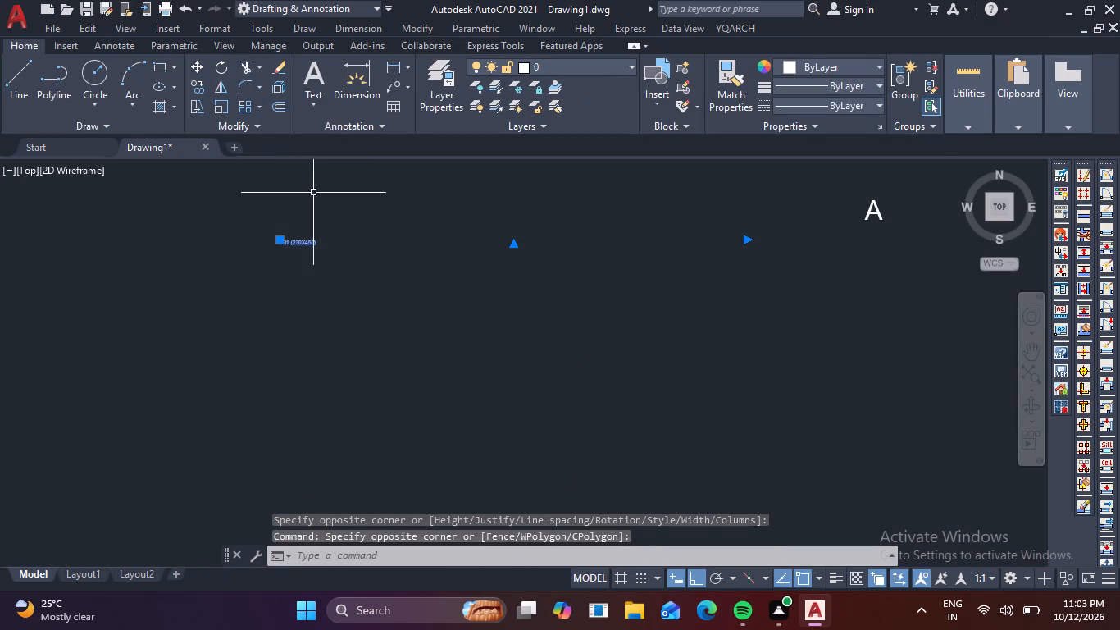
double_click(309, 242)
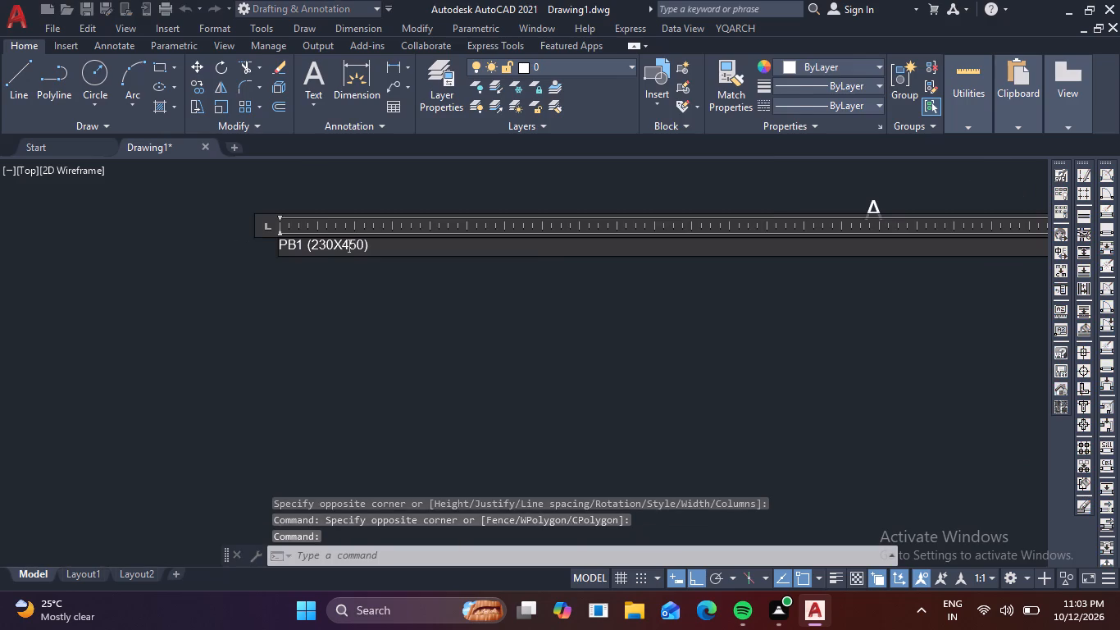
scroll(385, 255, "down", 3)
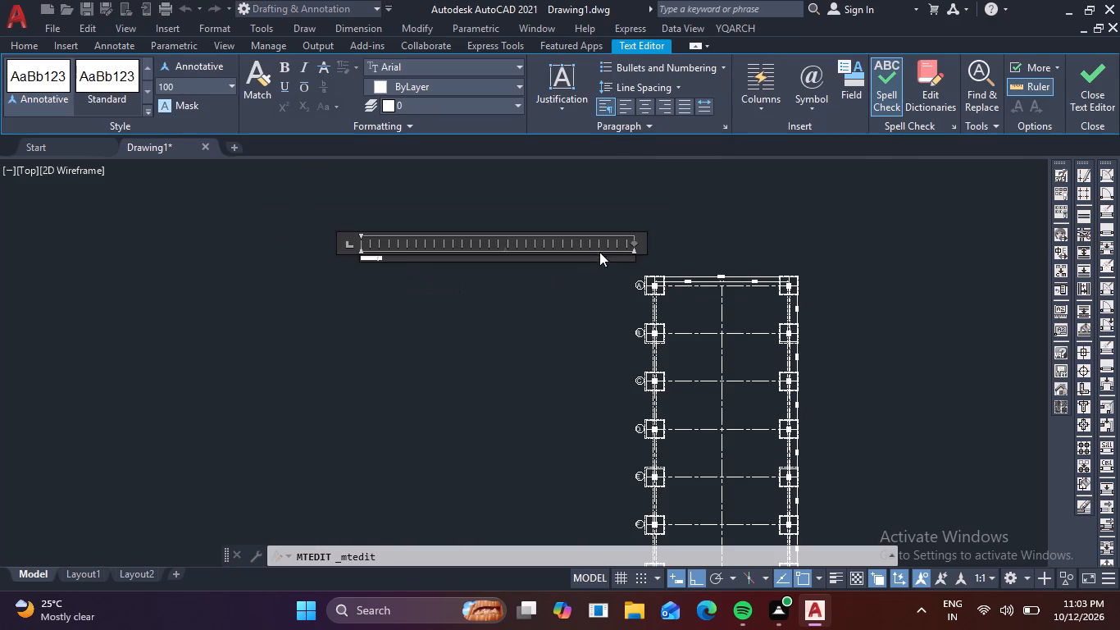
scroll(635, 234, "up", 2)
scroll(629, 274, "down", 1)
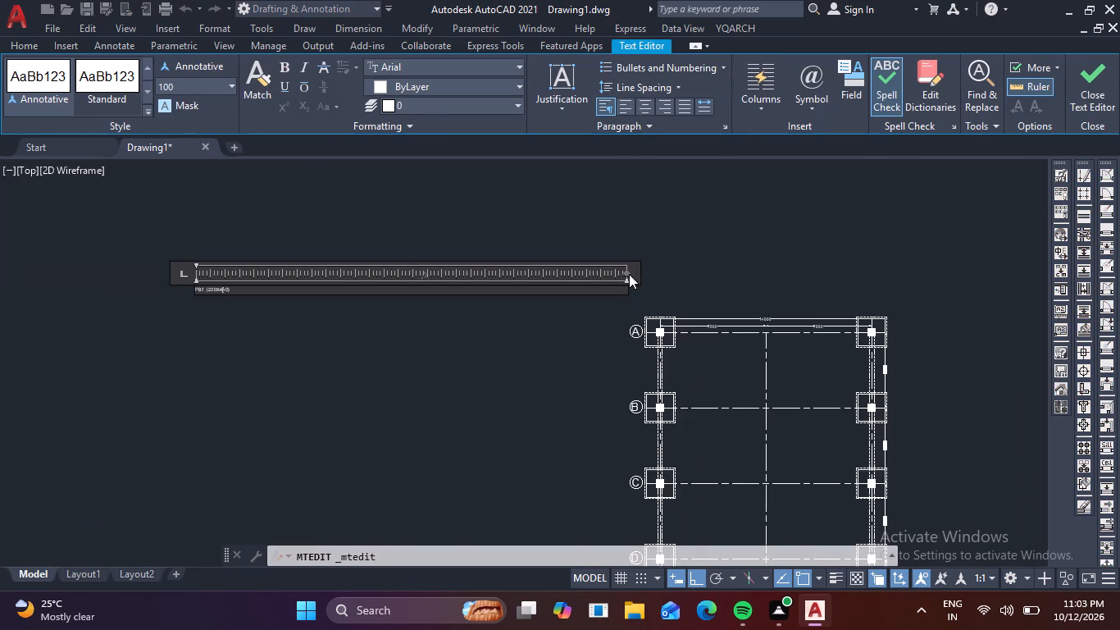
left_click_drag(626, 272, 246, 314)
scroll(237, 302, "up", 2)
middle_click_drag(256, 303, 477, 331)
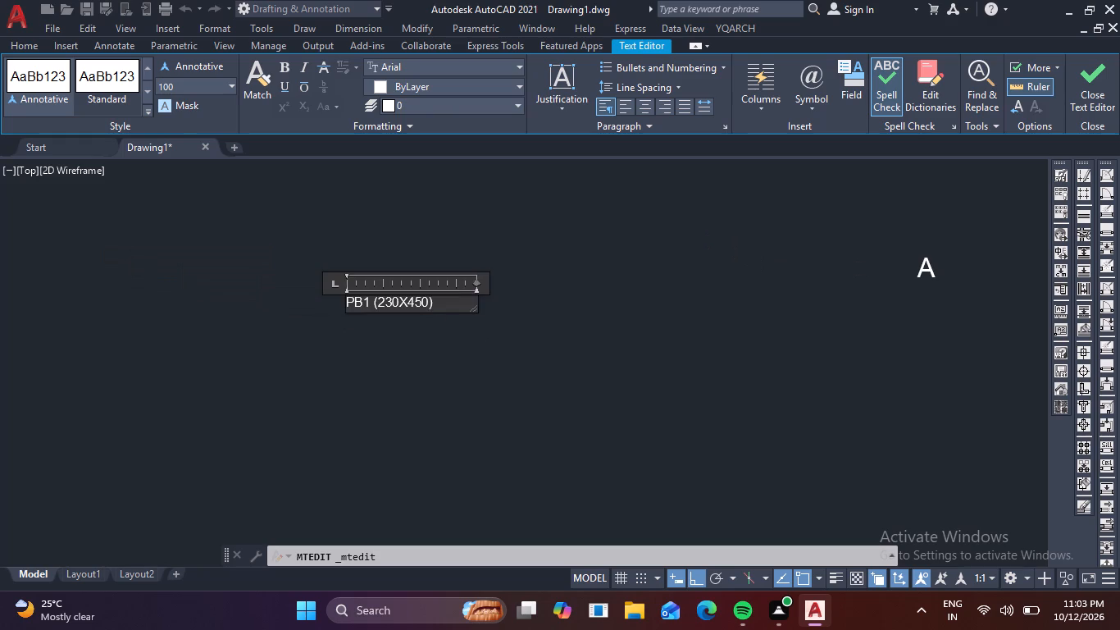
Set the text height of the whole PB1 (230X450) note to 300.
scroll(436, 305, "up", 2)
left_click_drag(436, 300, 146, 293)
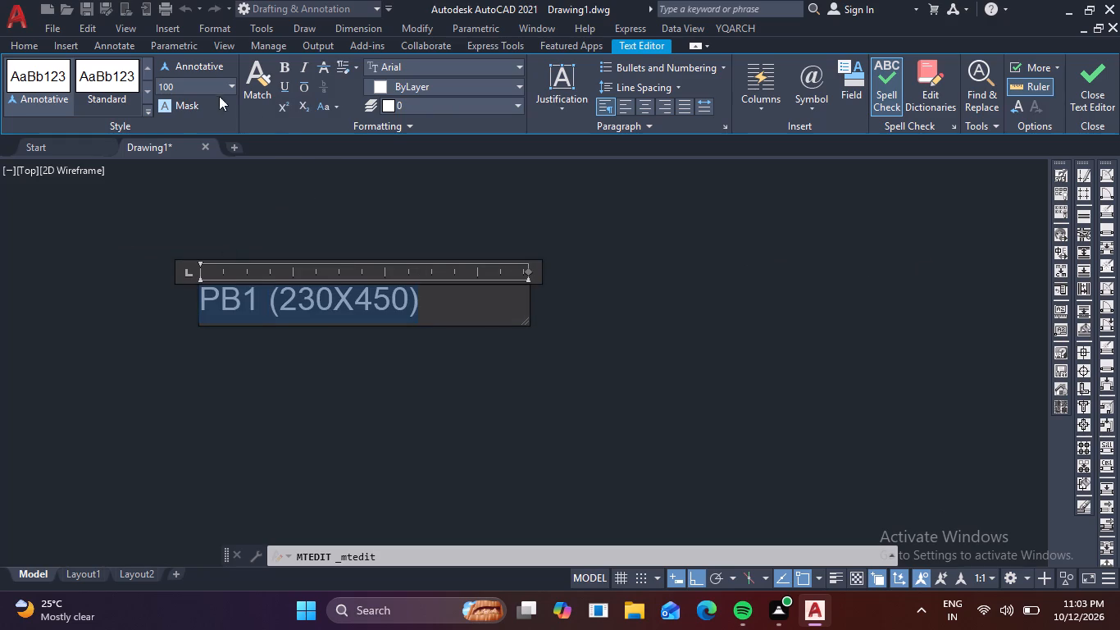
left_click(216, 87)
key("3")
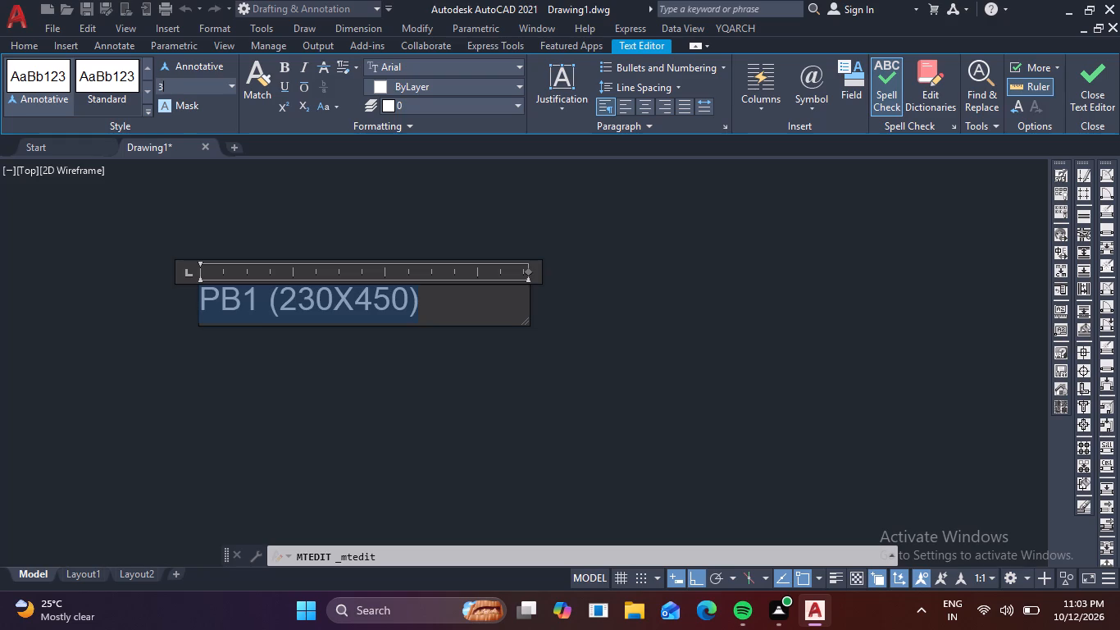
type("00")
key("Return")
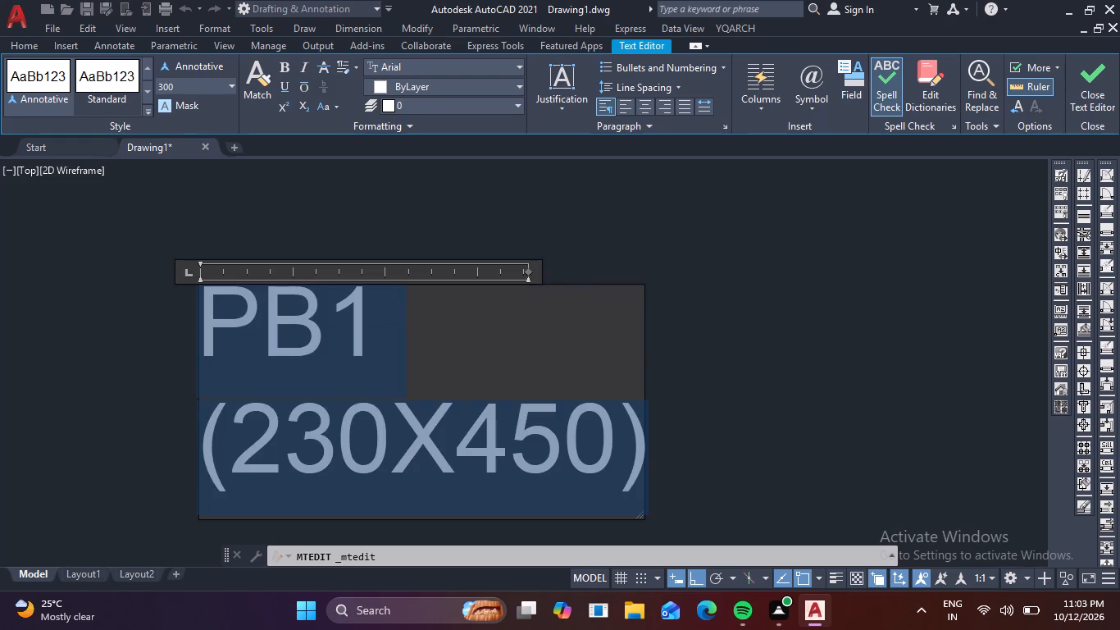
Set the text height of the whole PB1 (230X450) note to 200.
scroll(175, 260, "down", 2)
scroll(339, 217, "down", 2)
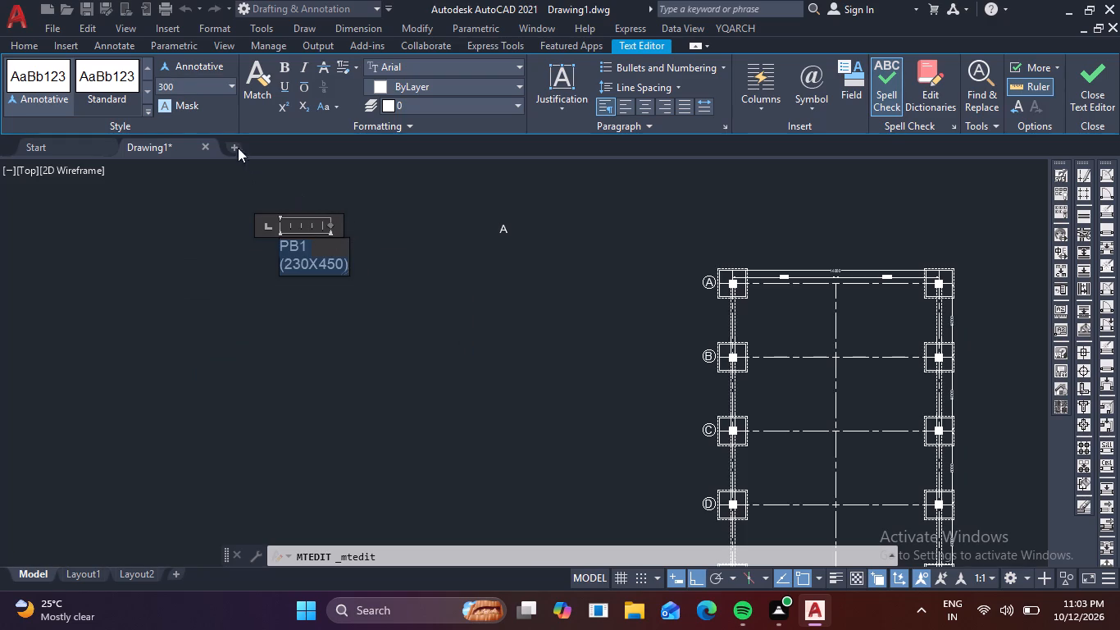
left_click(191, 83)
type("200")
key("Return")
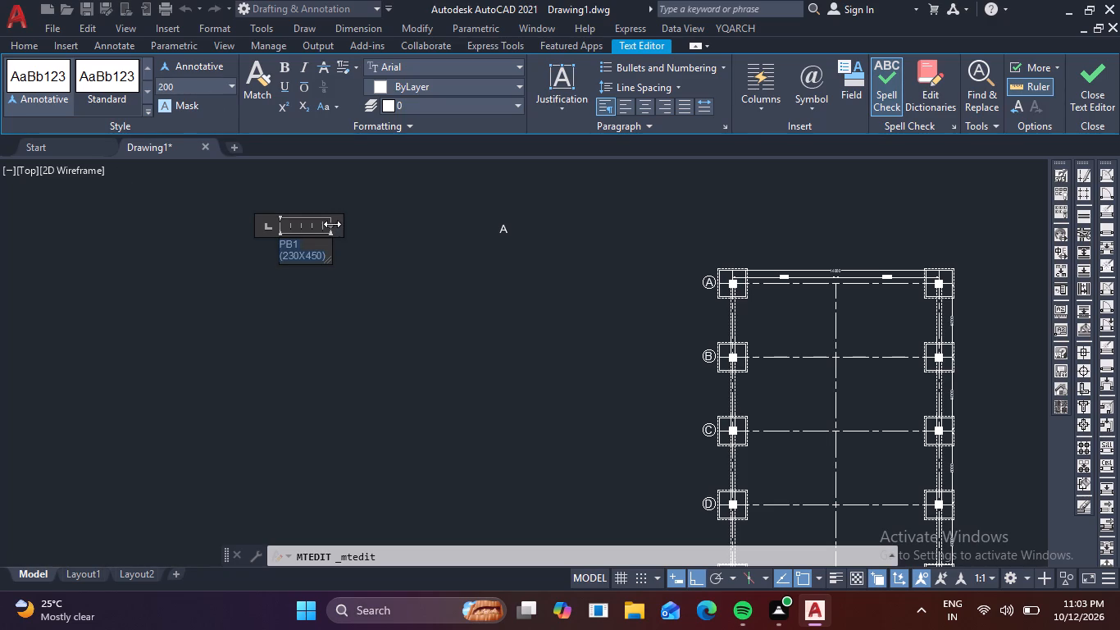
Widen the PB1 (230X450) note's text frame so the text fits on one line, and finish editing it.
left_click_drag(330, 226, 355, 222)
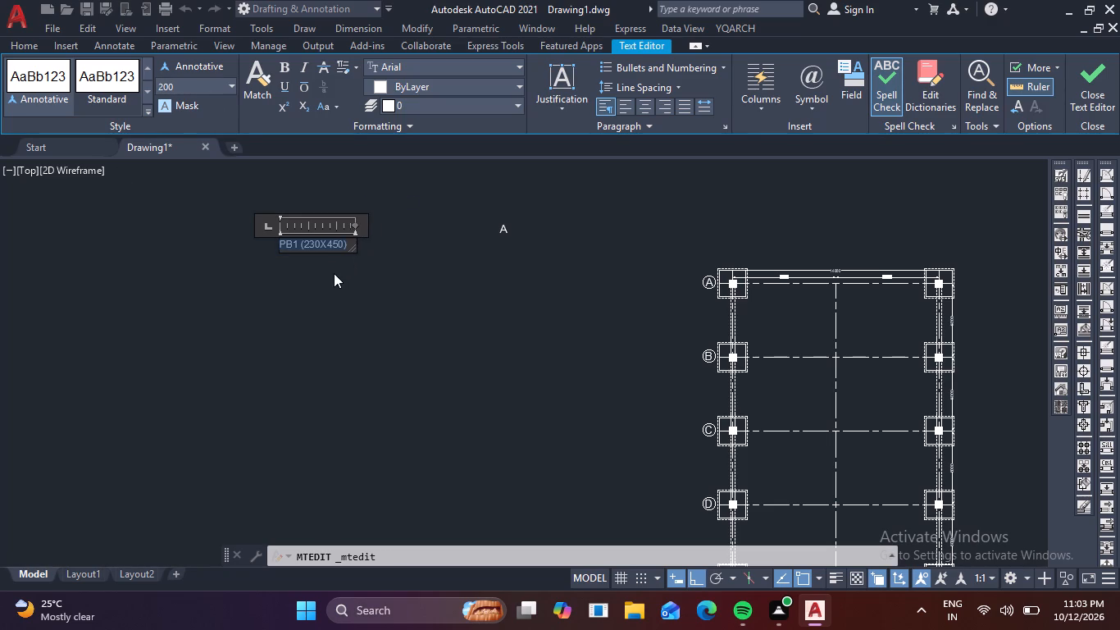
left_click(333, 273)
Rotate the PB1 (230X450) note 90° so it reads vertically.
scroll(288, 244, "up", 3)
left_click(354, 260)
left_click_drag(225, 219, 200, 216)
type("RO")
key("space")
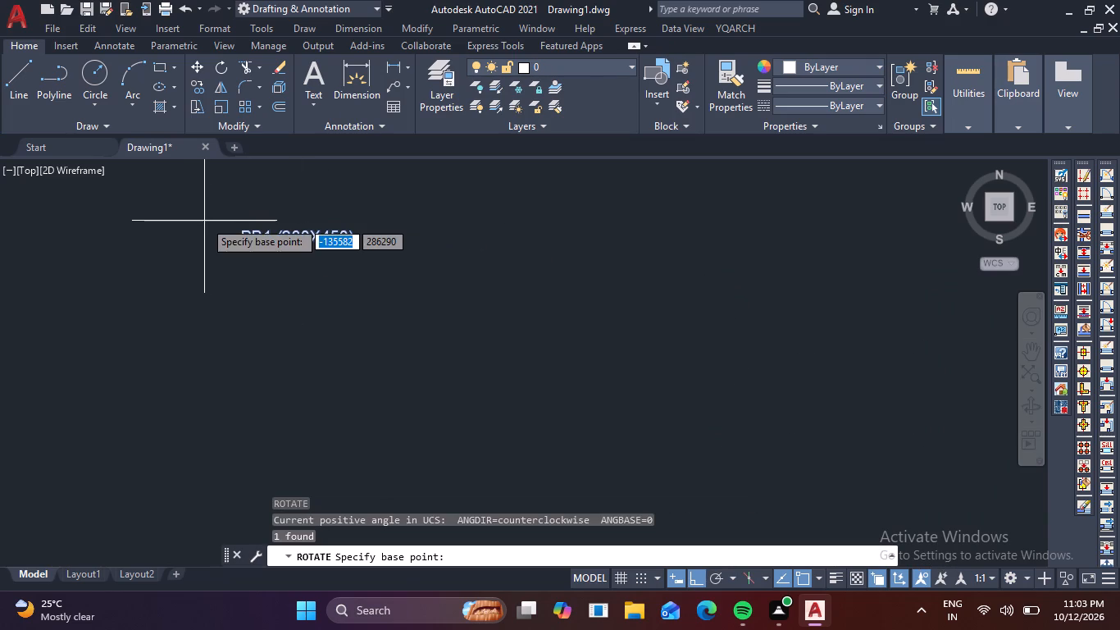
left_click(292, 248)
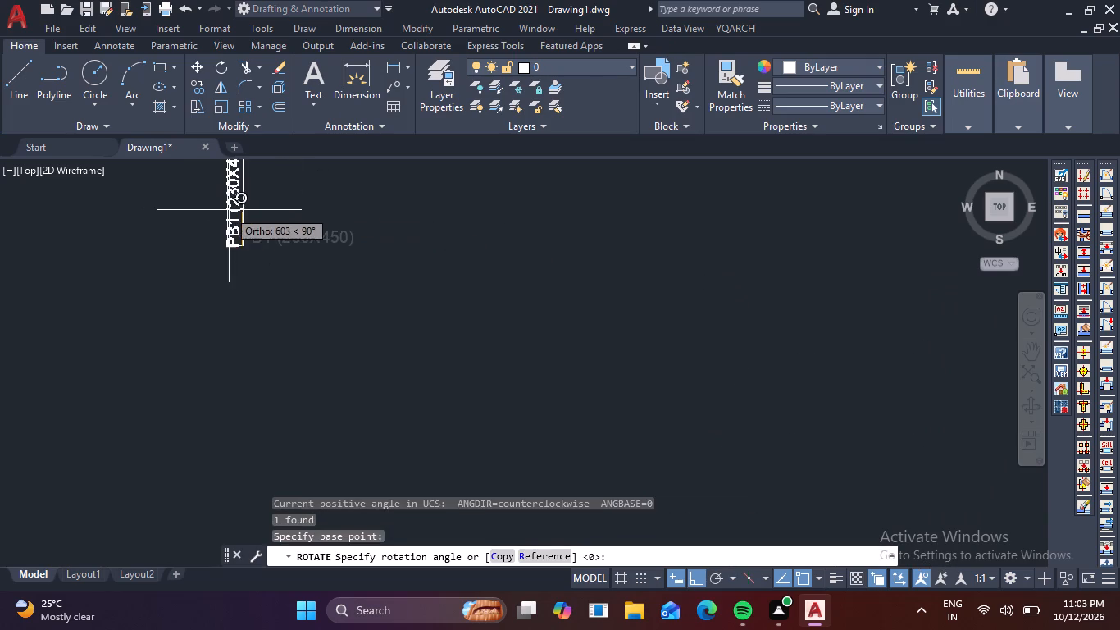
left_click(216, 203)
Move the vertical PB1 (230X450) label to the outer side of the left beam line, between rows A and B.
middle_click_drag(301, 265, 307, 305)
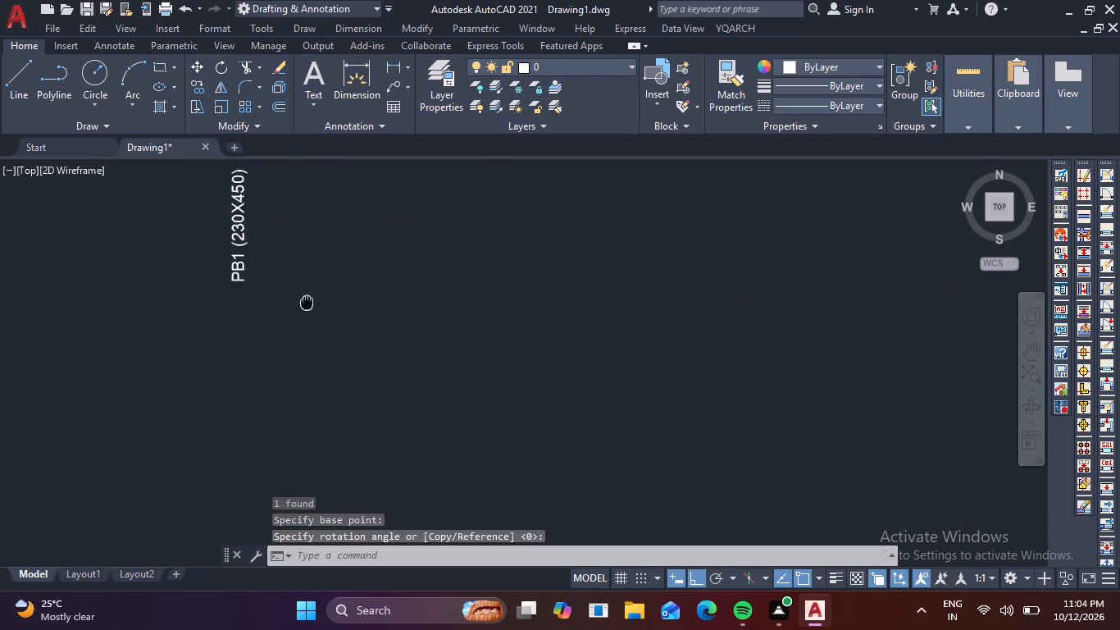
middle_click_drag(307, 305, 309, 350)
left_click_drag(294, 371, 286, 332)
left_click(177, 199)
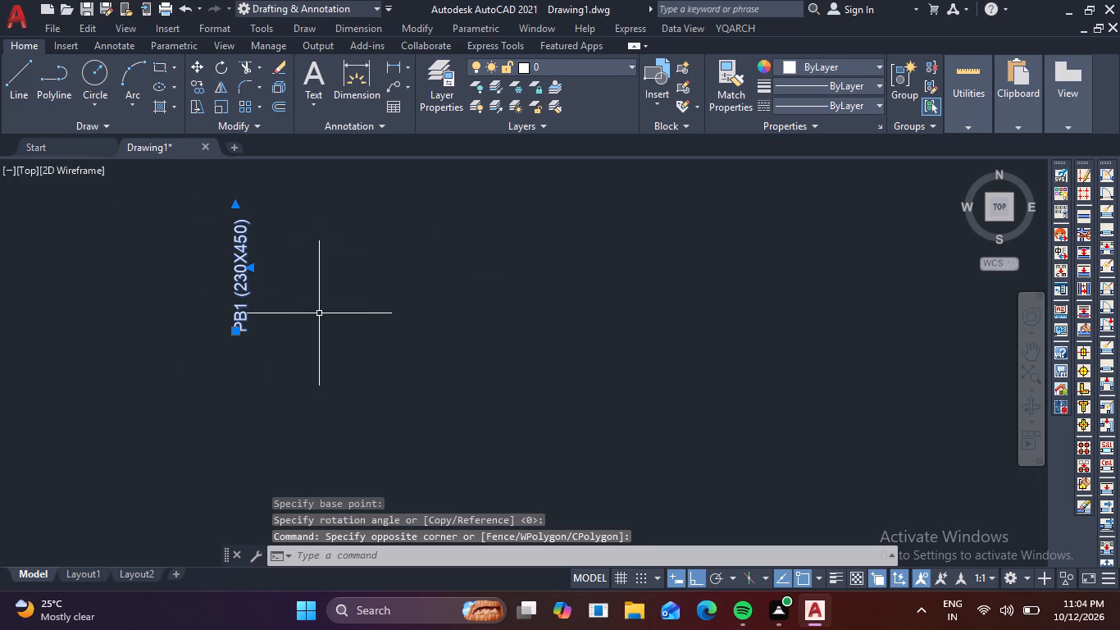
type("M")
key("space")
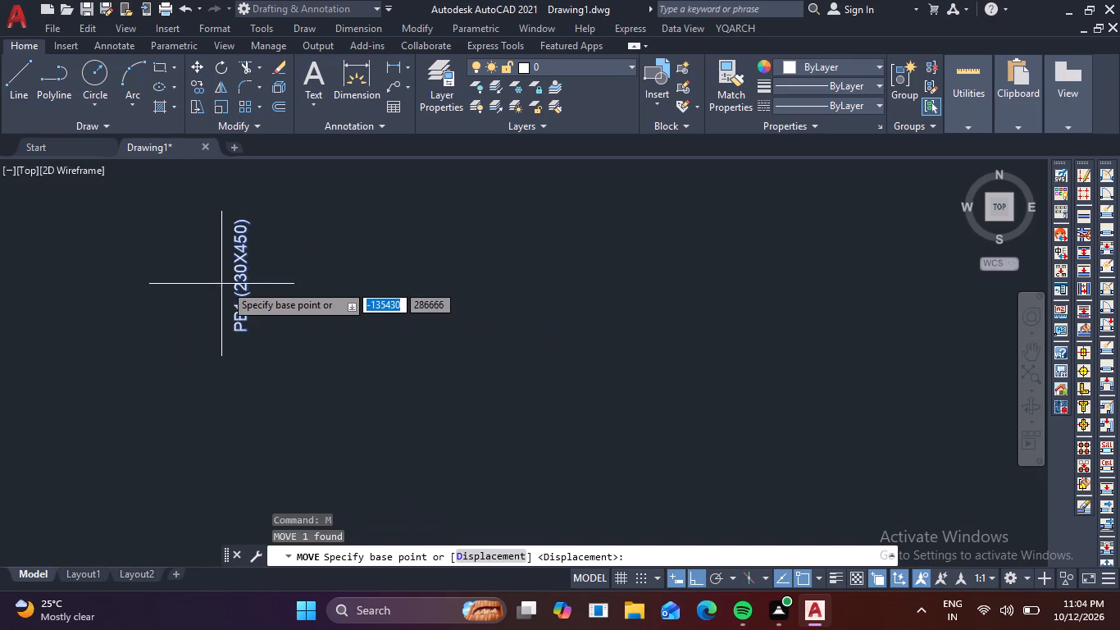
left_click(243, 273)
scroll(358, 326, "down", 2)
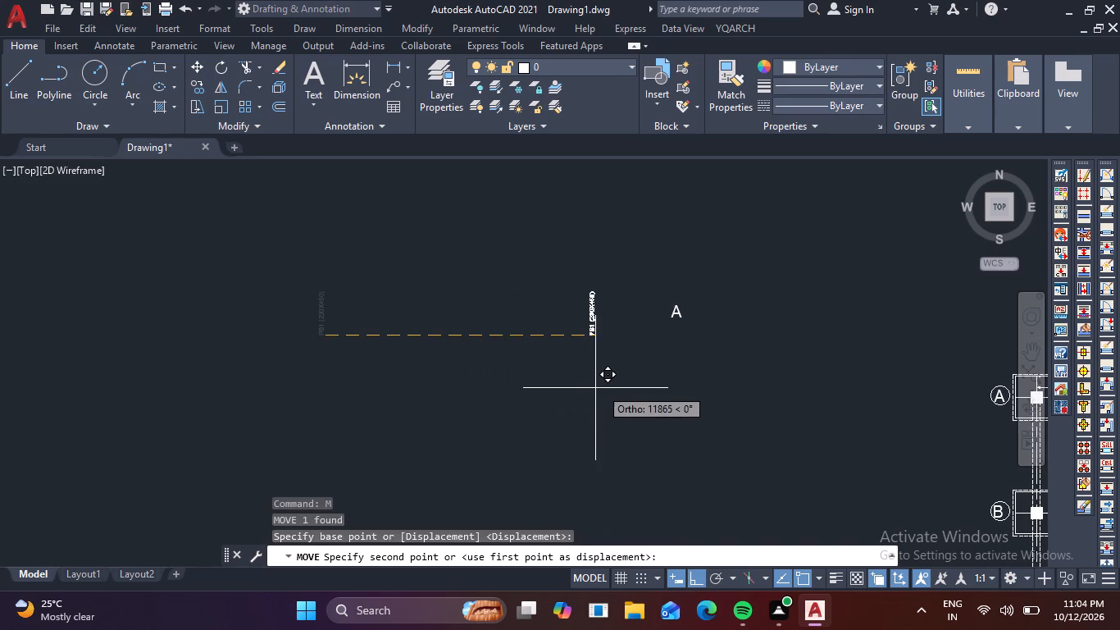
key("F8")
middle_click_drag(736, 416, 736, 419)
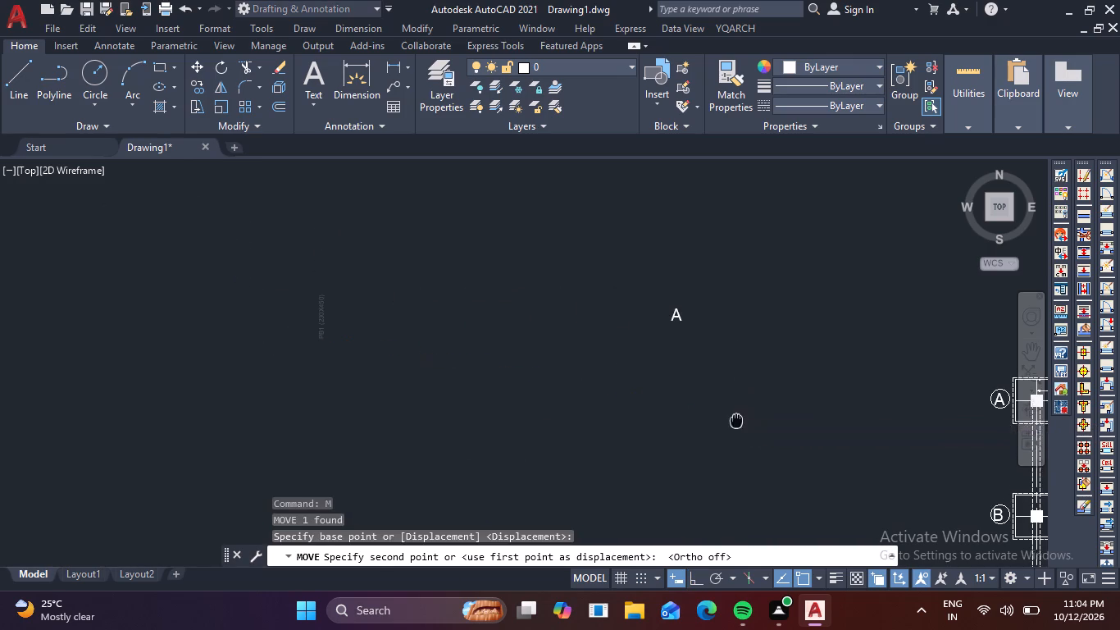
middle_click_drag(736, 419, 307, 382)
scroll(599, 441, "up", 3)
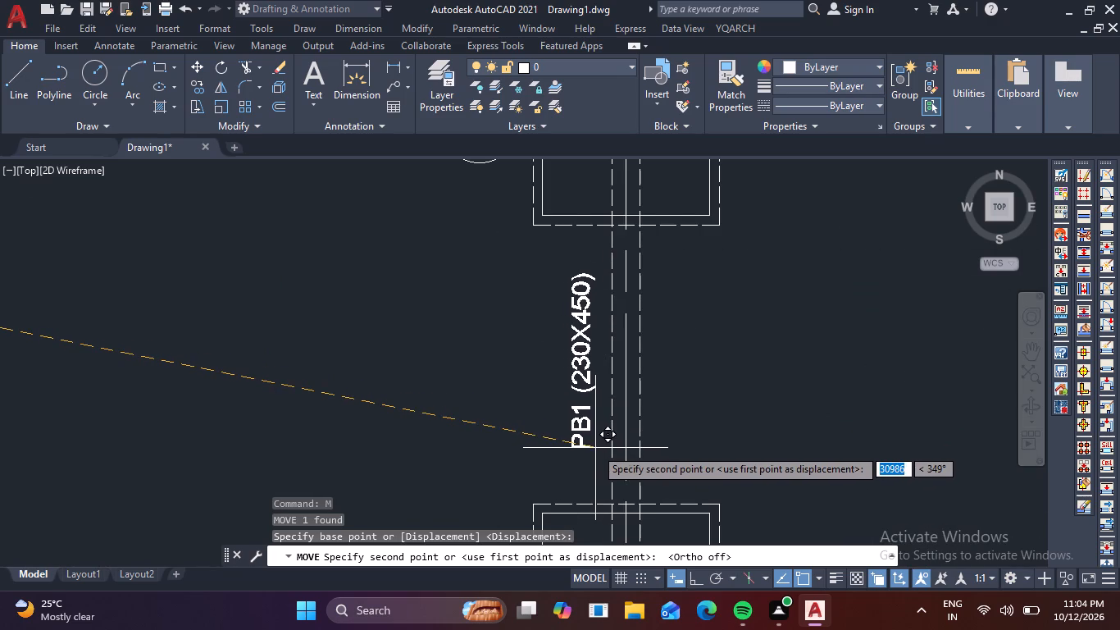
left_click(595, 448)
Copy the PB1 (230X450) label straight down the left beam line into bays B–C and C–D, about 5000 apart.
scroll(606, 452, "down", 2)
middle_click_drag(712, 445, 772, 313)
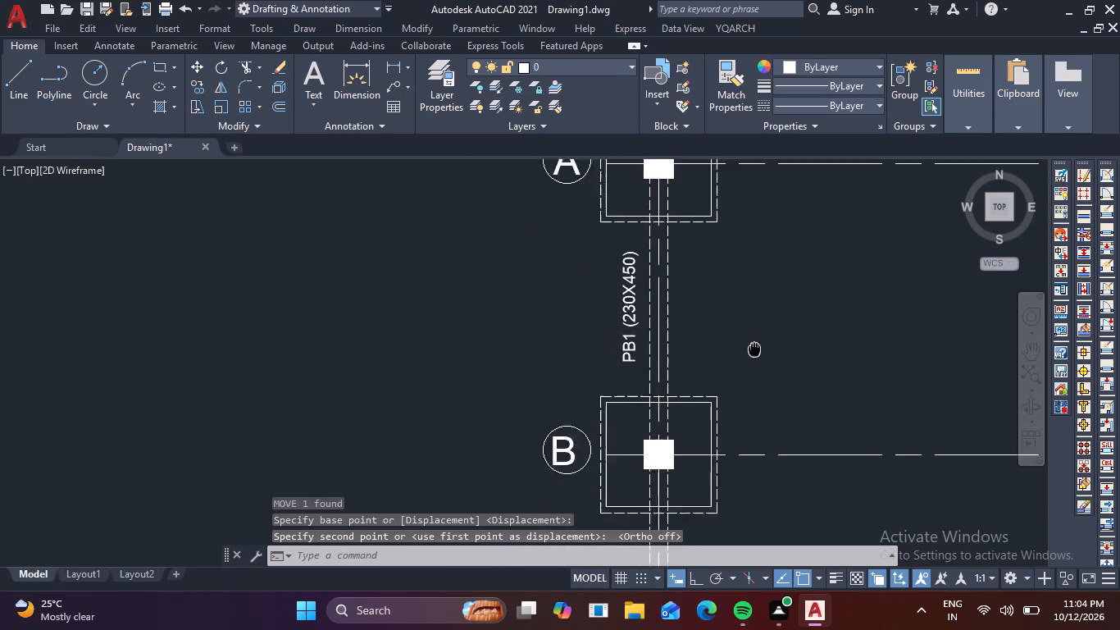
middle_click_drag(772, 313, 774, 306)
left_click(649, 294)
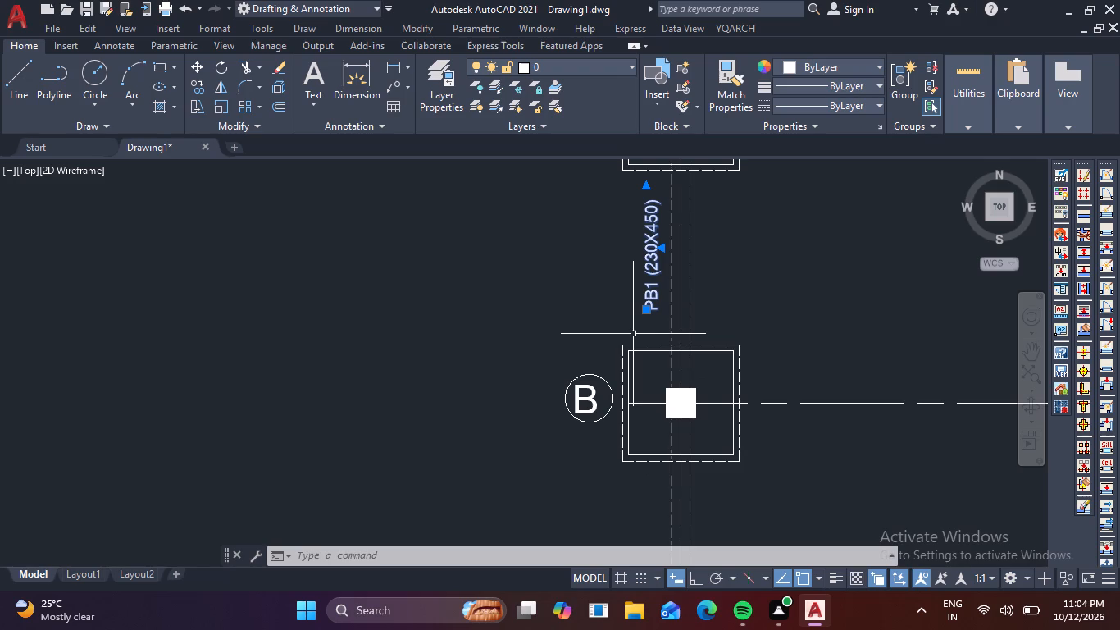
type("CO")
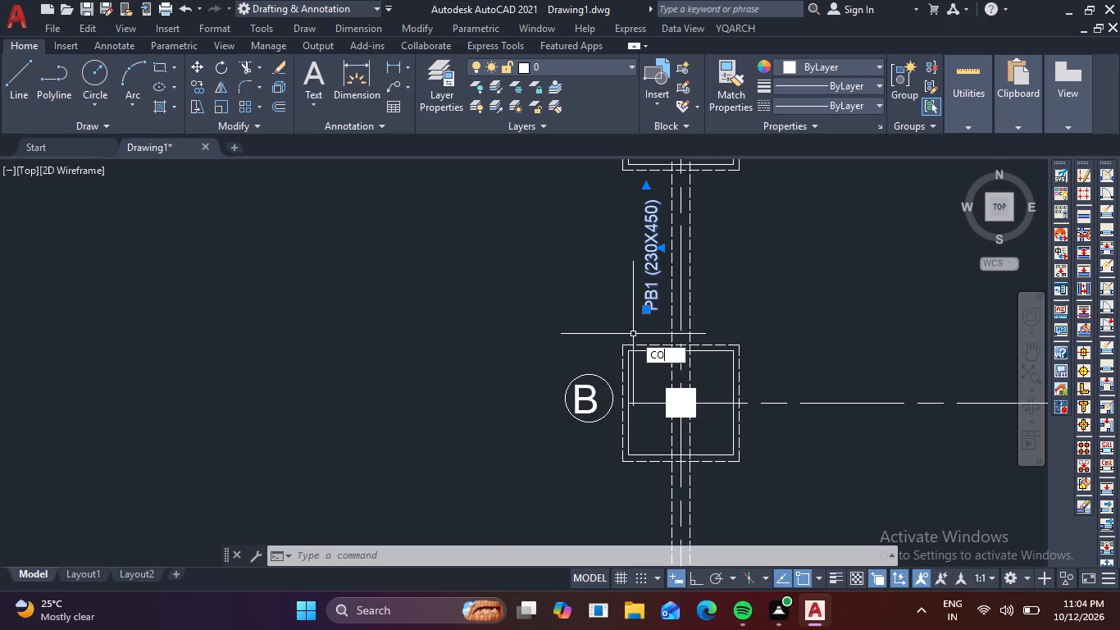
key("space")
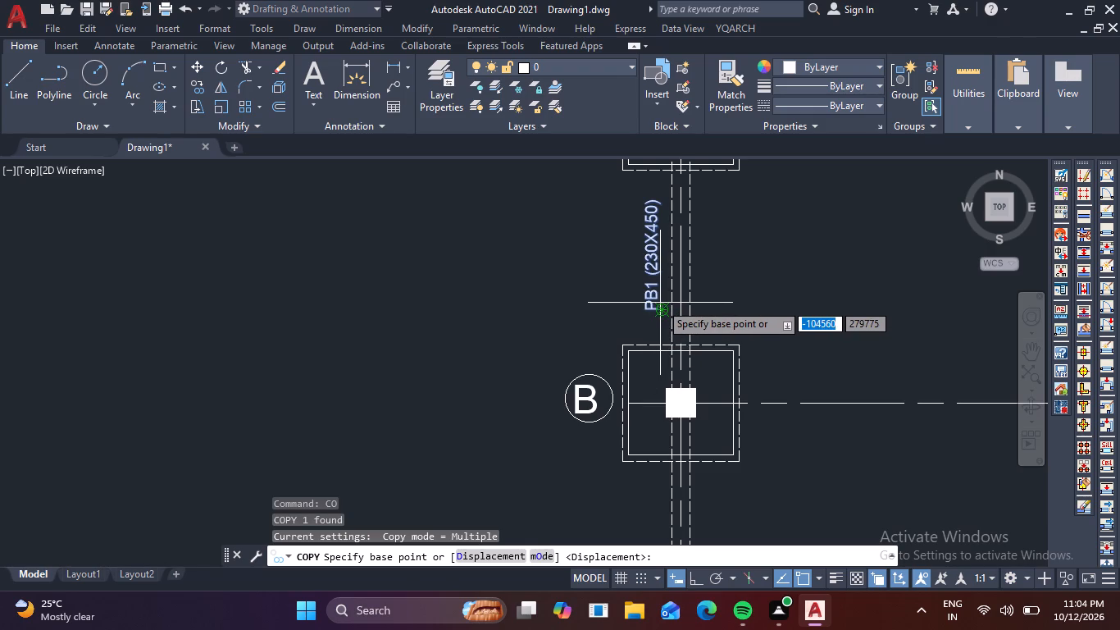
left_click(661, 308)
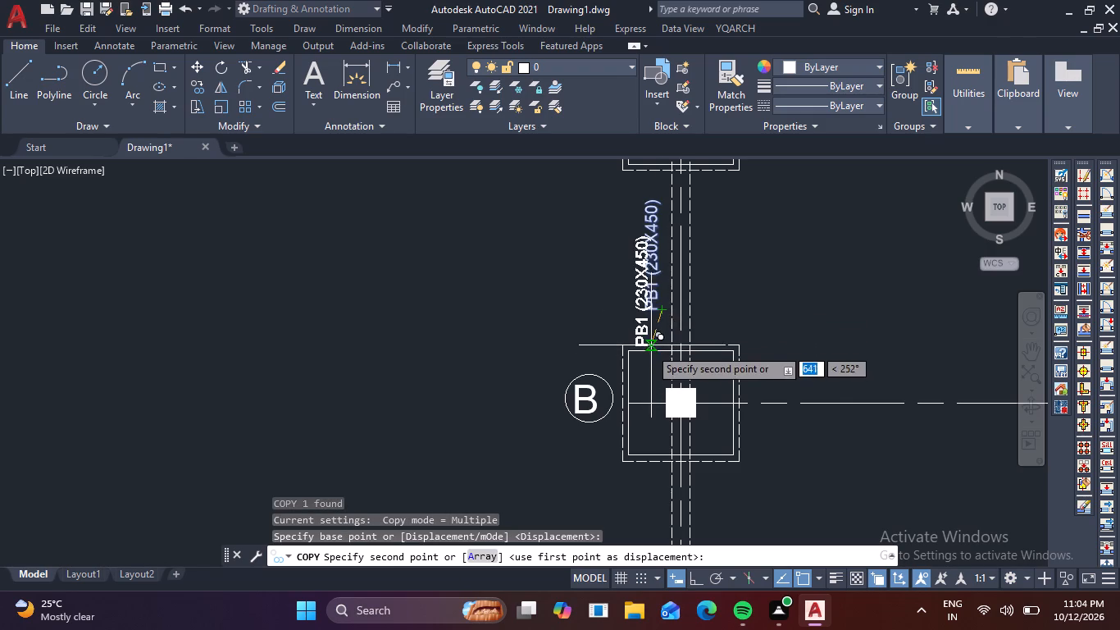
key("F8")
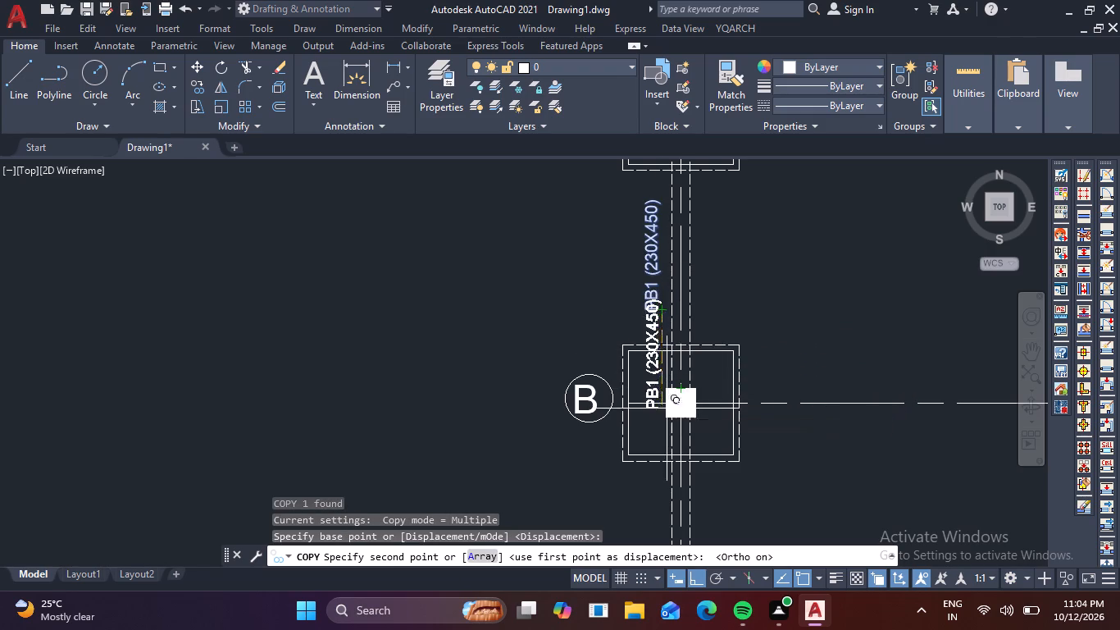
middle_click_drag(649, 432, 688, 275)
scroll(706, 363, "up", 2)
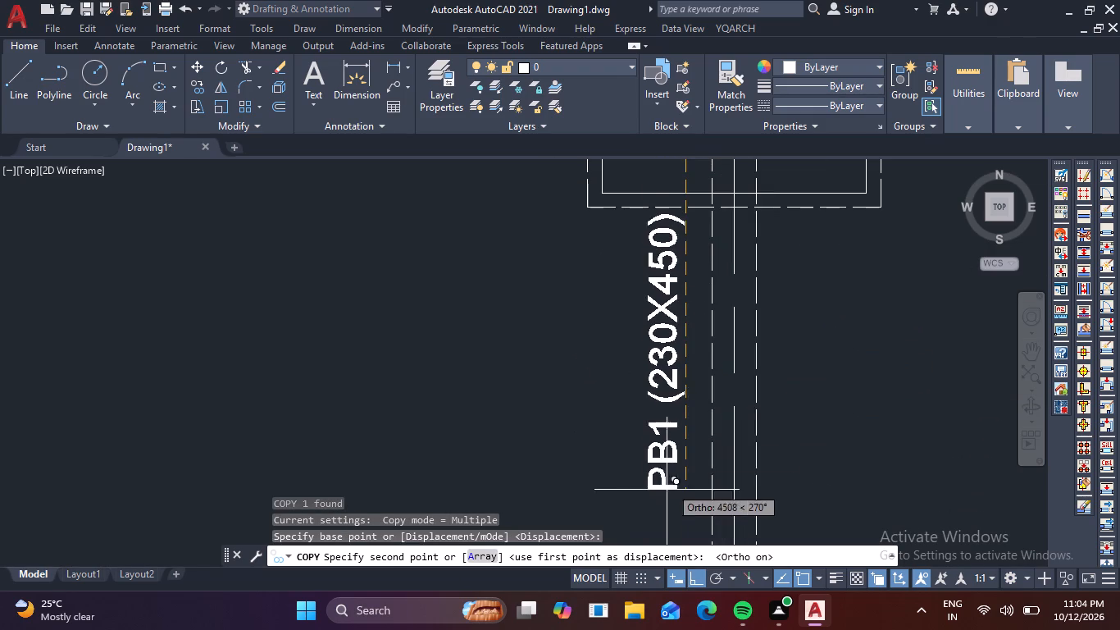
middle_click_drag(683, 482, 680, 364)
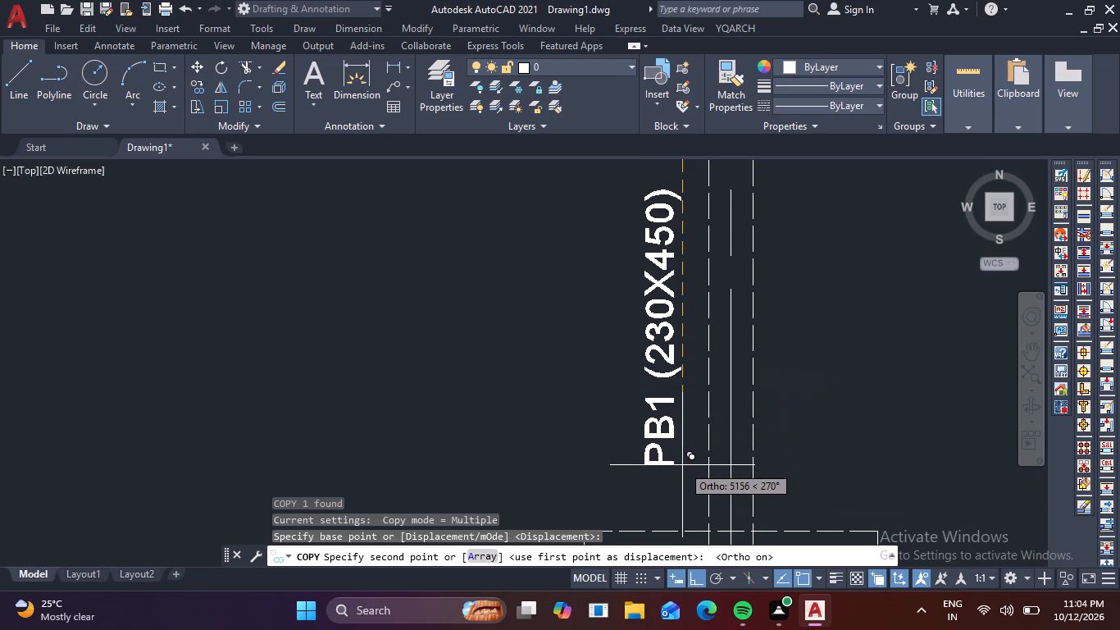
scroll(689, 454, "down", 1)
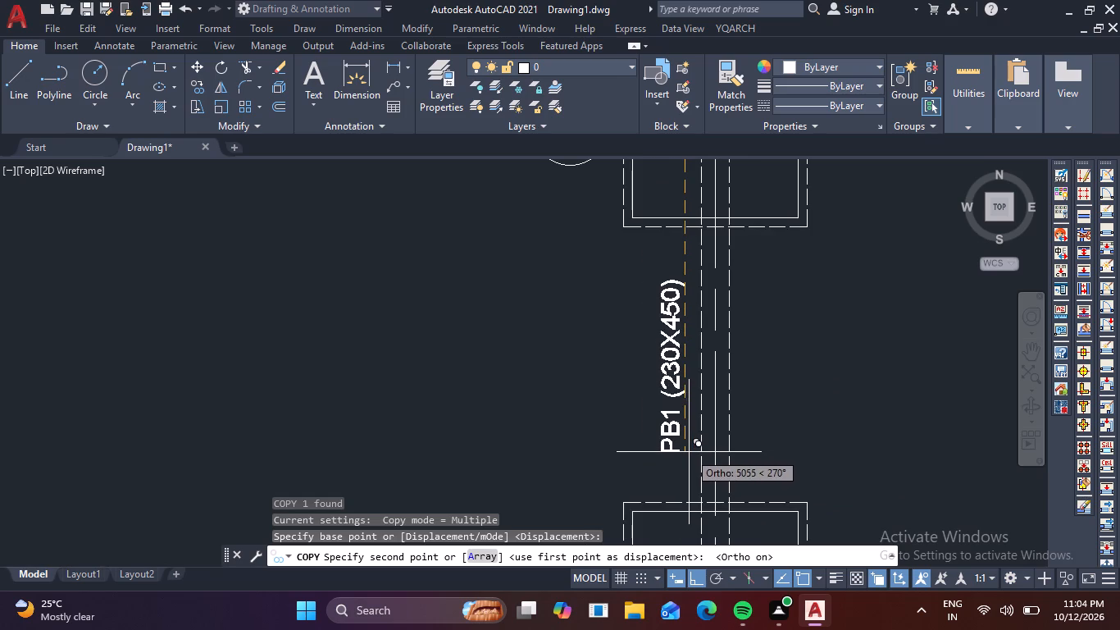
left_click(689, 452)
scroll(699, 476, "down", 1)
middle_click_drag(697, 493, 750, 302)
middle_click_drag(708, 493, 744, 361)
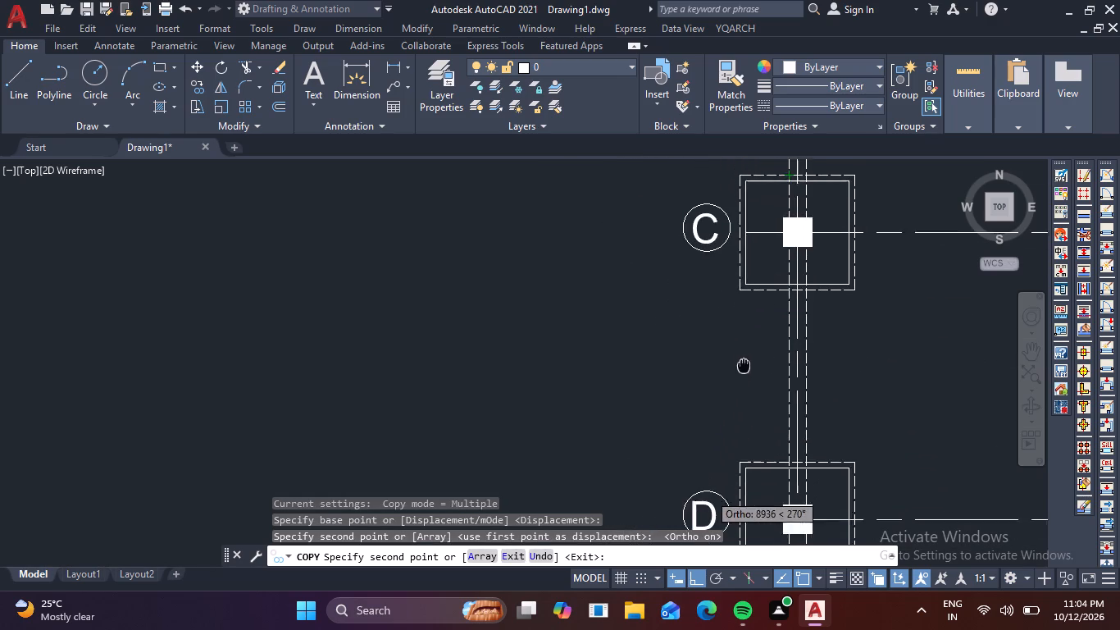
middle_click_drag(744, 361, 746, 356)
scroll(772, 427, "up", 1)
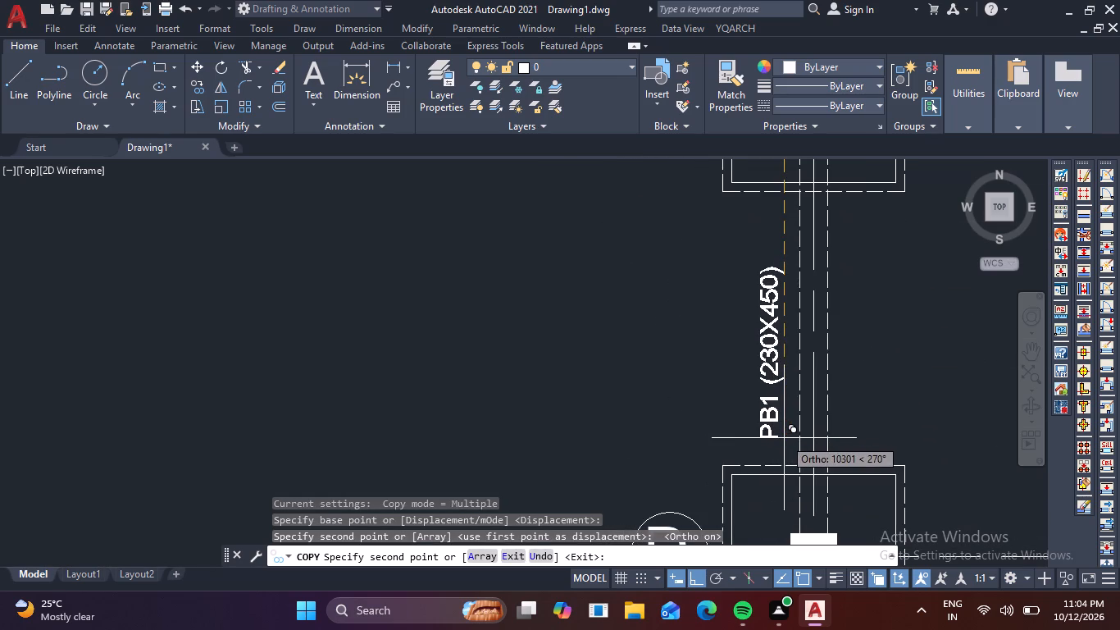
left_click(785, 422)
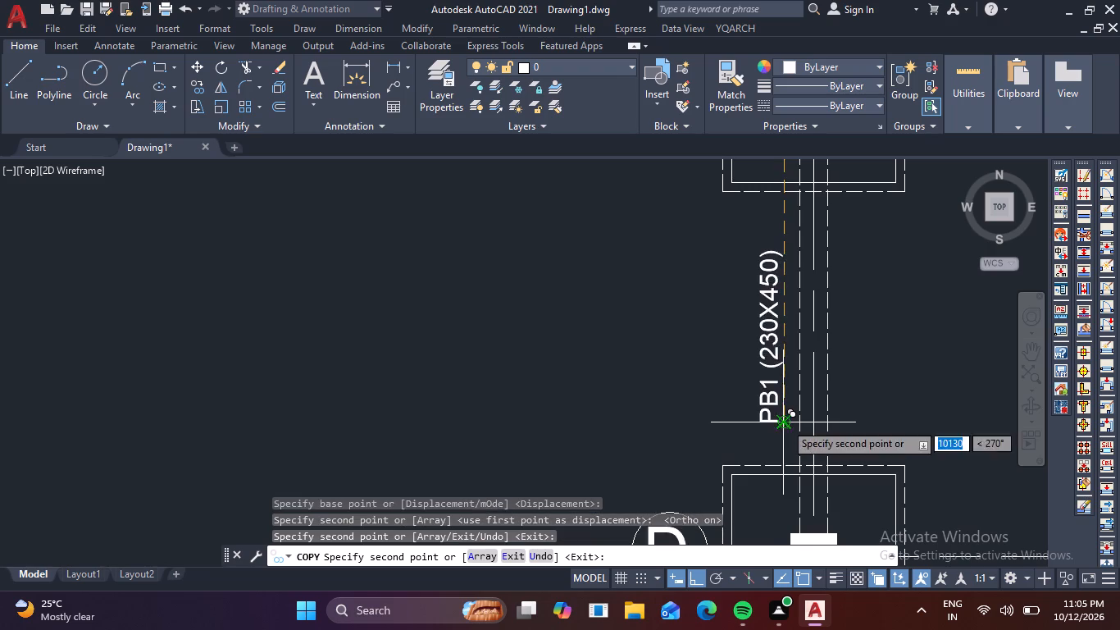
Place further PB1 (230X450) copies down the left beam line in bays D–E, E–F and F–G, about 5000 apart.
scroll(776, 440, "down", 2)
middle_click_drag(786, 458, 835, 273)
scroll(865, 437, "up", 3)
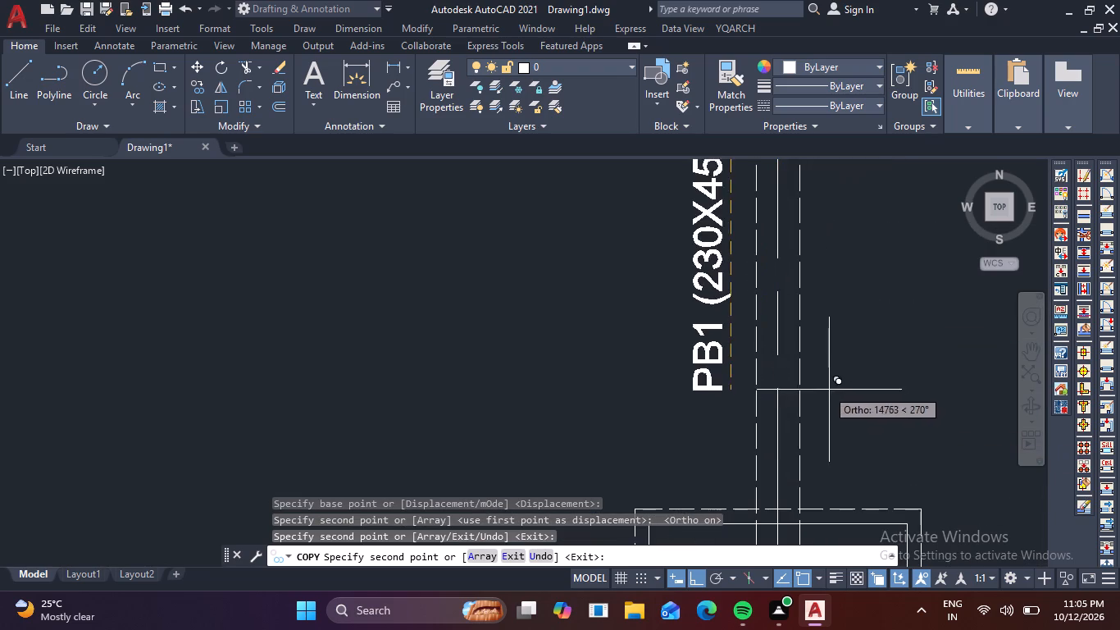
scroll(776, 398, "down", 2)
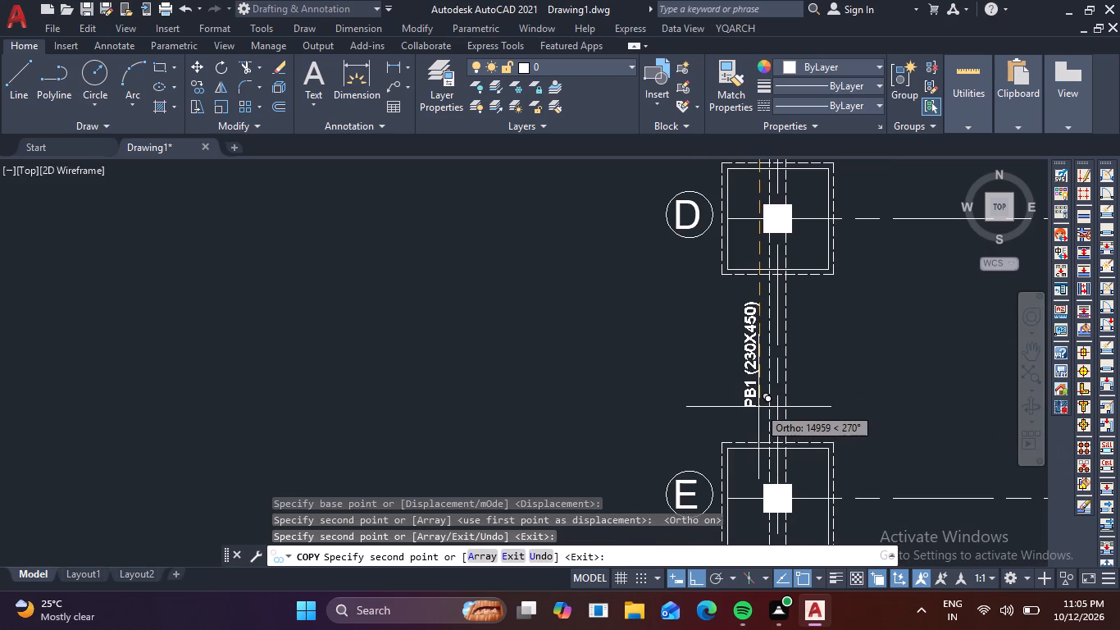
left_click(758, 407)
middle_click_drag(801, 453, 849, 294)
middle_click_drag(812, 477, 844, 321)
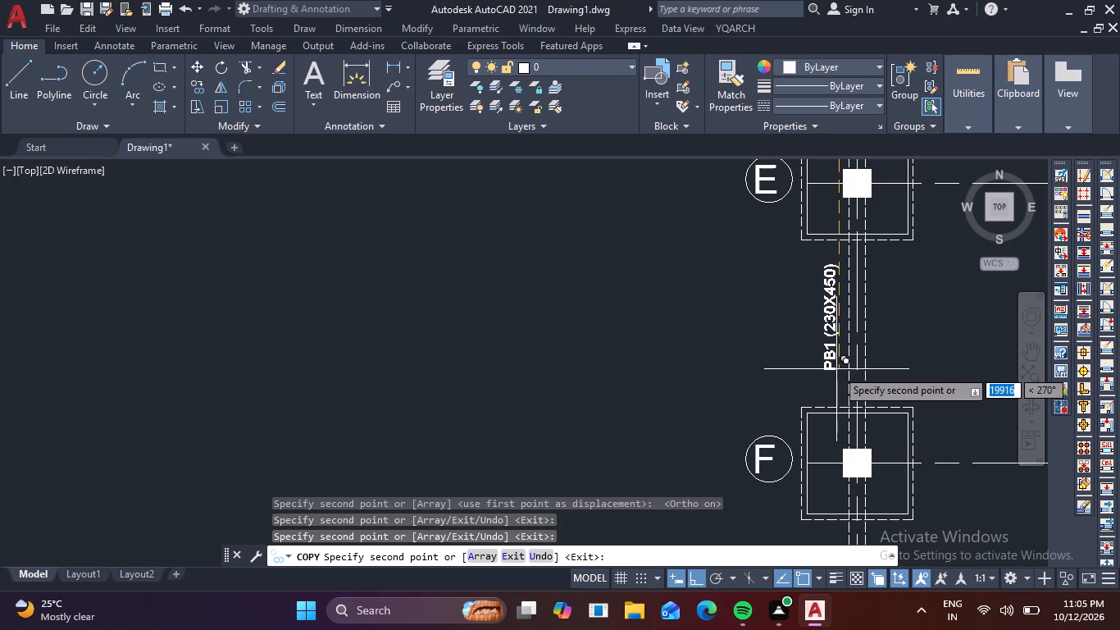
left_click(836, 369)
scroll(854, 384, "down", 1)
middle_click_drag(854, 384, 865, 297)
middle_click_drag(865, 430, 872, 414)
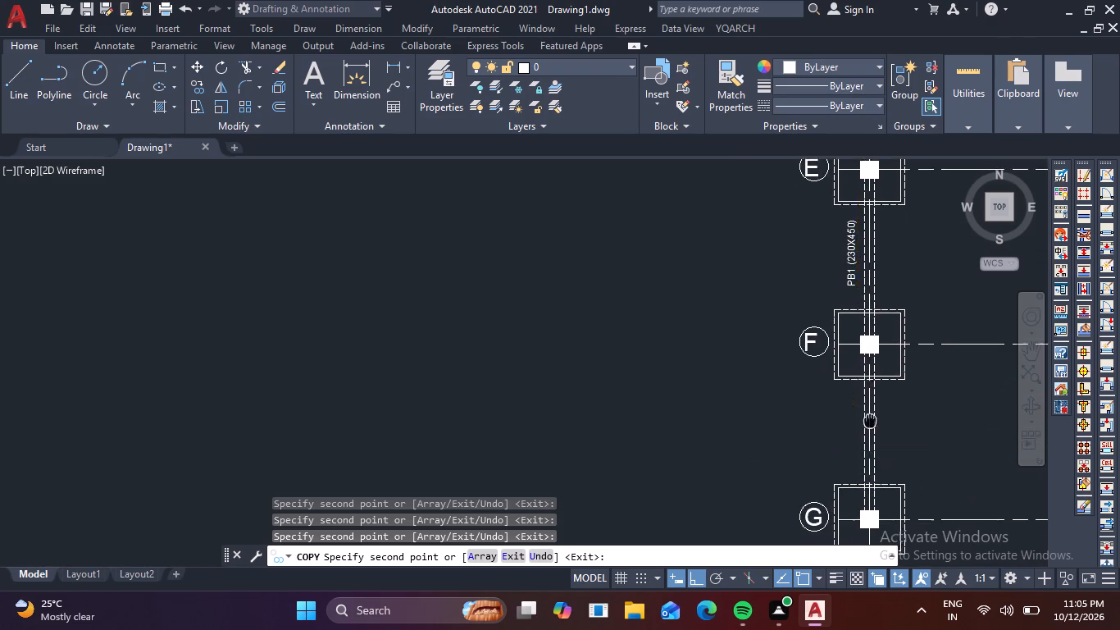
middle_click_drag(872, 414, 850, 337)
scroll(811, 371, "up", 2)
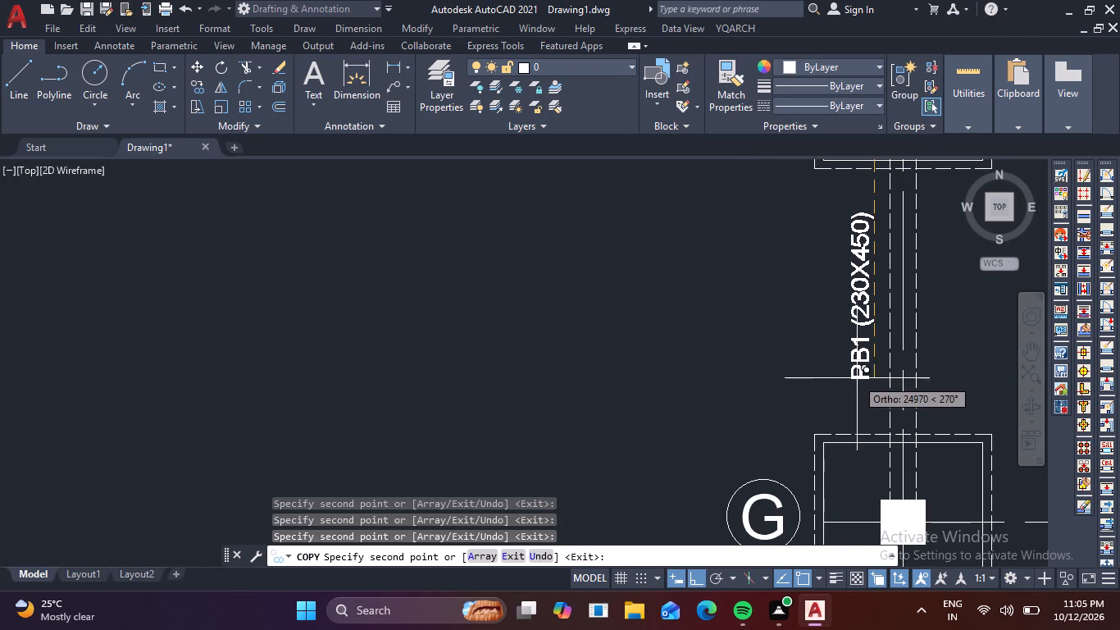
left_click(869, 379)
Place a PB1 (230X450) copy about 14900 across, between the right beam line and the 5000 dimension in bay A–B, and end copying.
scroll(889, 400, "down", 1)
middle_click_drag(891, 426, 863, 271)
scroll(878, 336, "down", 2)
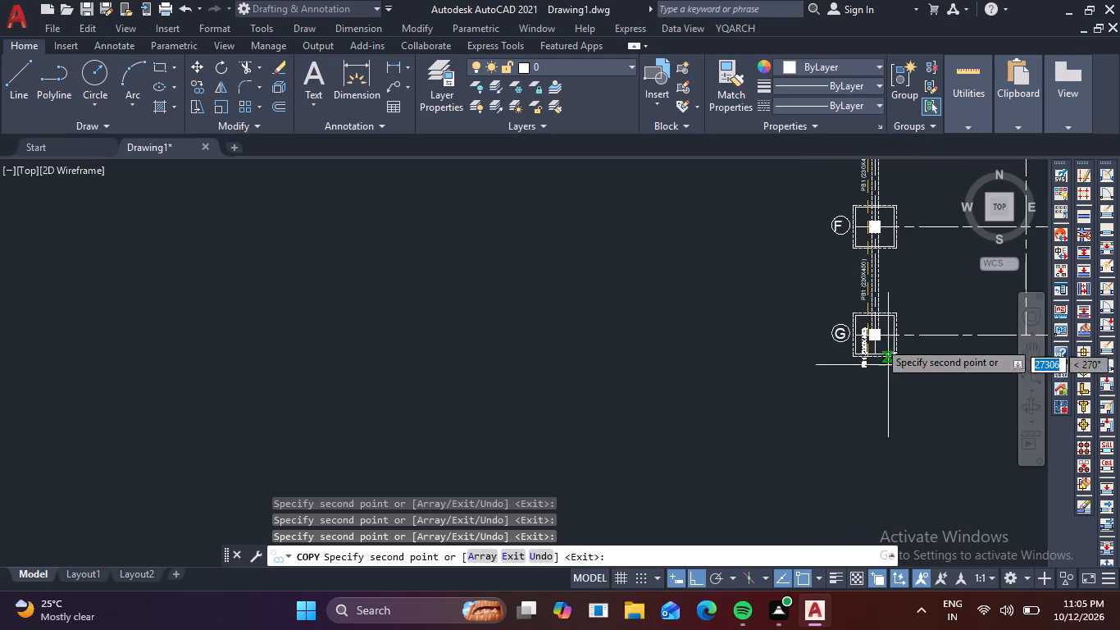
middle_click_drag(880, 317, 630, 510)
middle_click_drag(800, 336, 548, 566)
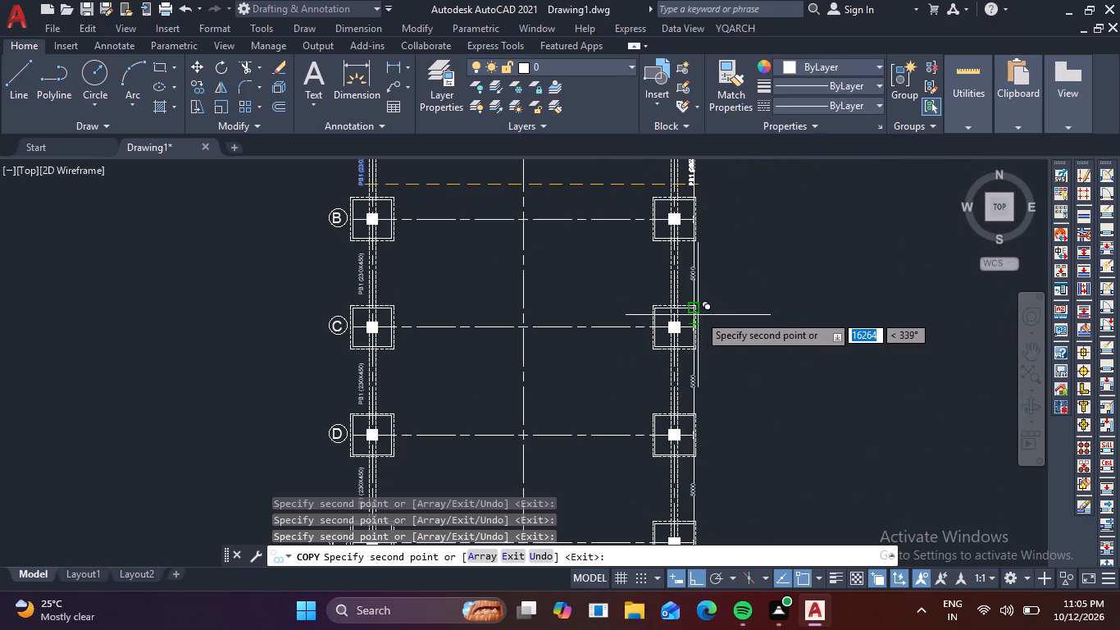
middle_click_drag(685, 369, 685, 372)
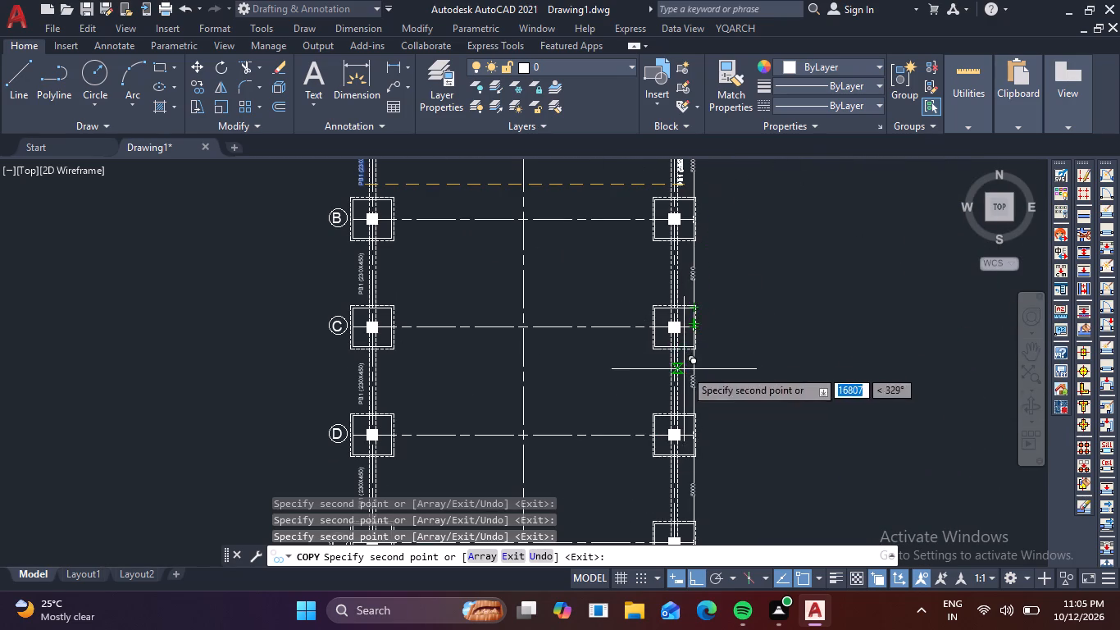
middle_click_drag(685, 372, 644, 586)
scroll(681, 350, "up", 3)
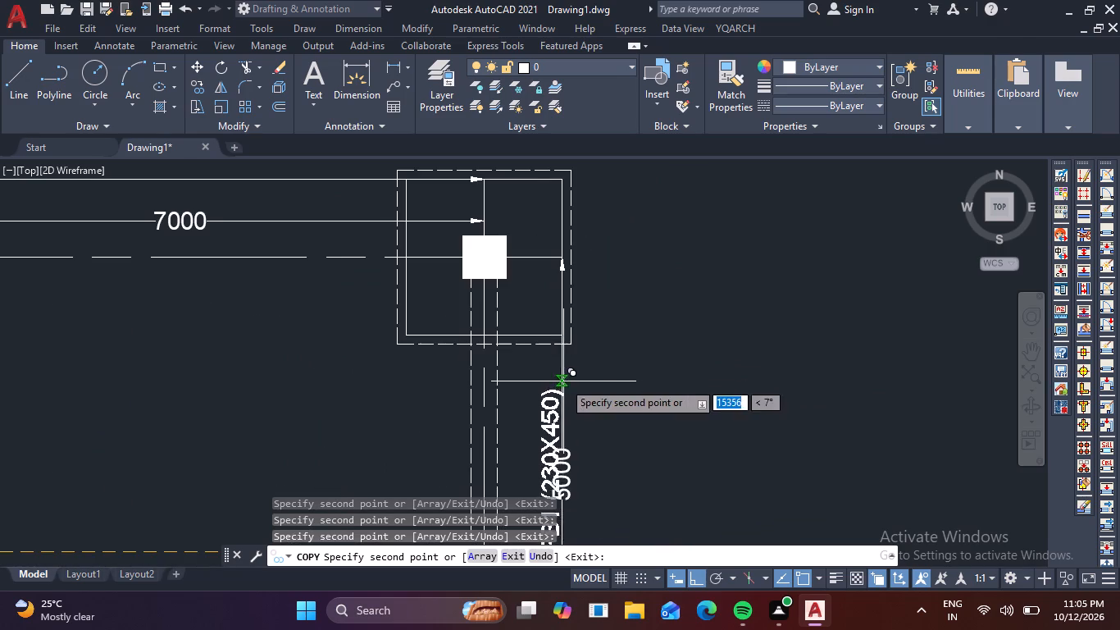
middle_click_drag(563, 381, 628, 288)
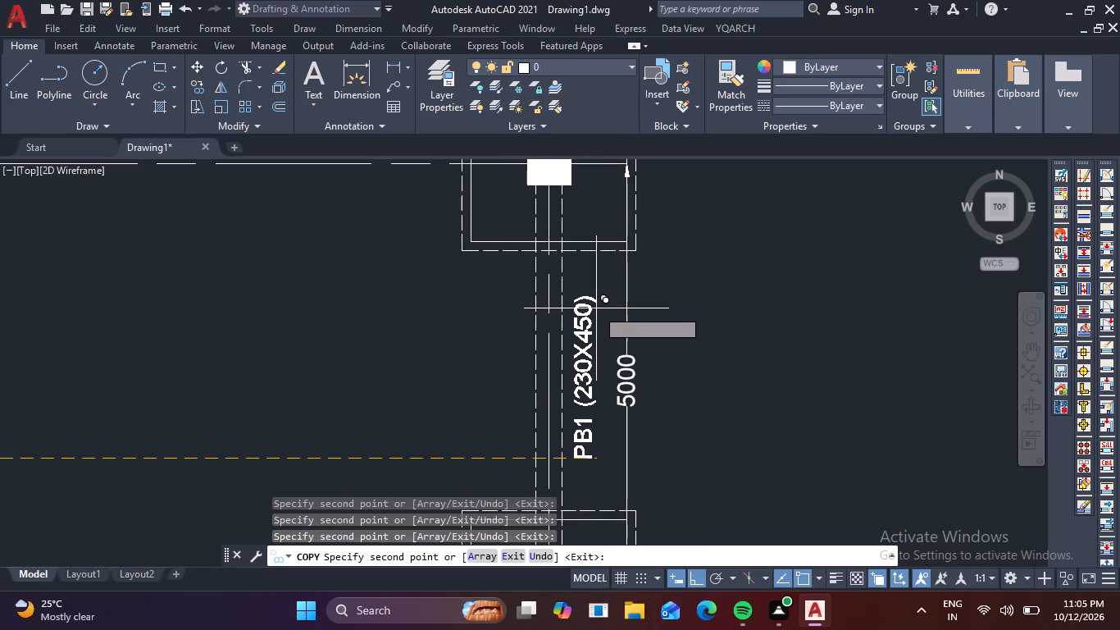
left_click(602, 461)
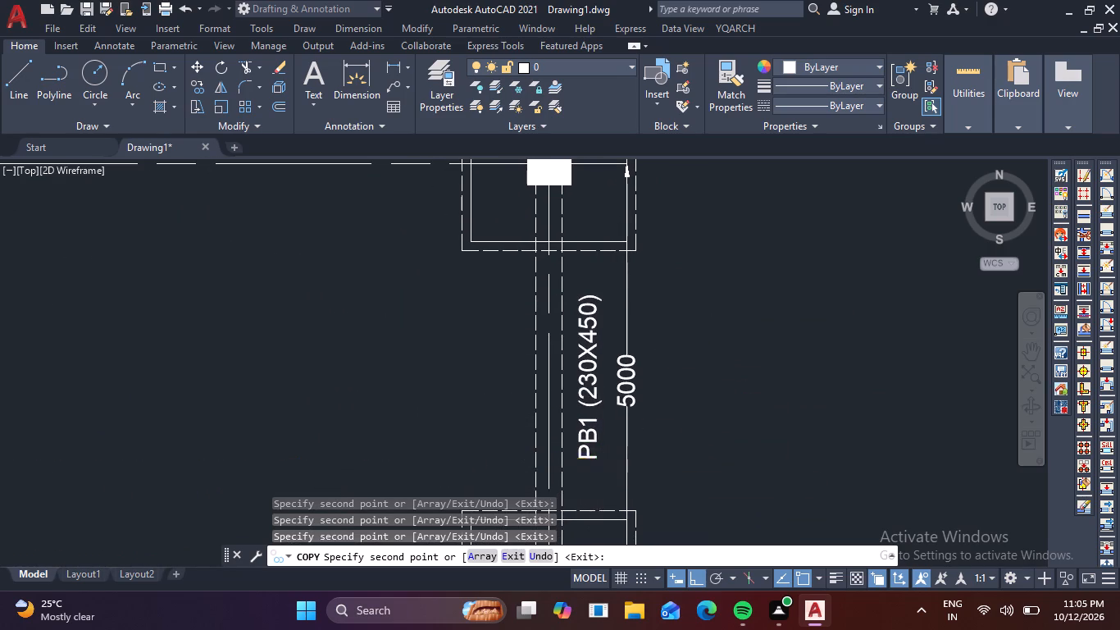
key("Escape")
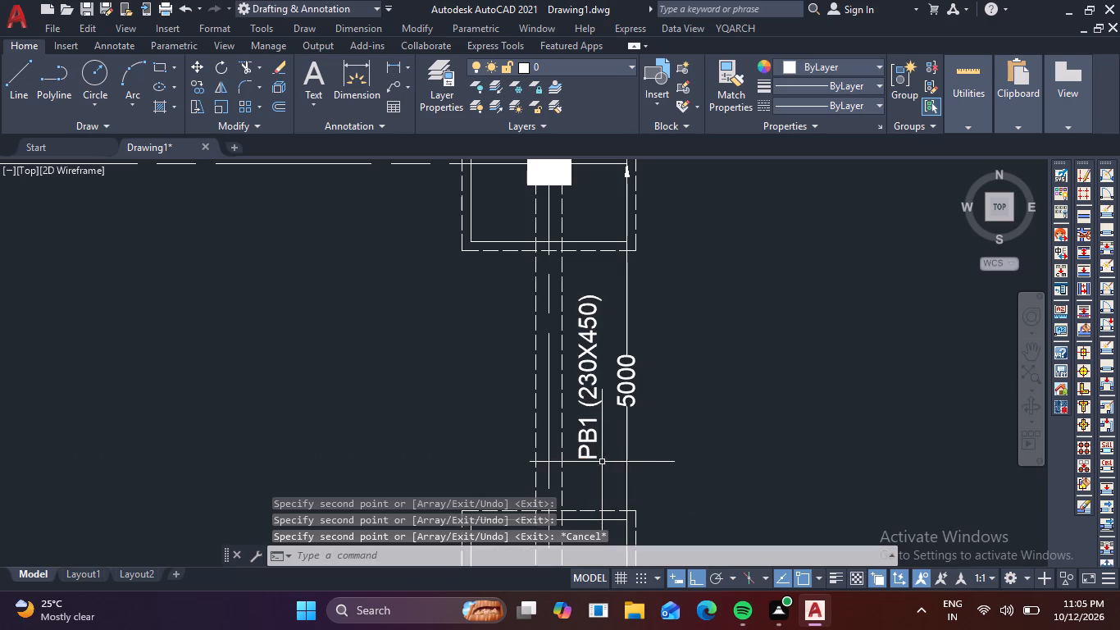
Copy the right beam line's PB1 (230X450) label straight down into bays B–C and C–D, about 5000 apart.
left_click(605, 463)
left_click(573, 433)
type("CO")
key("space")
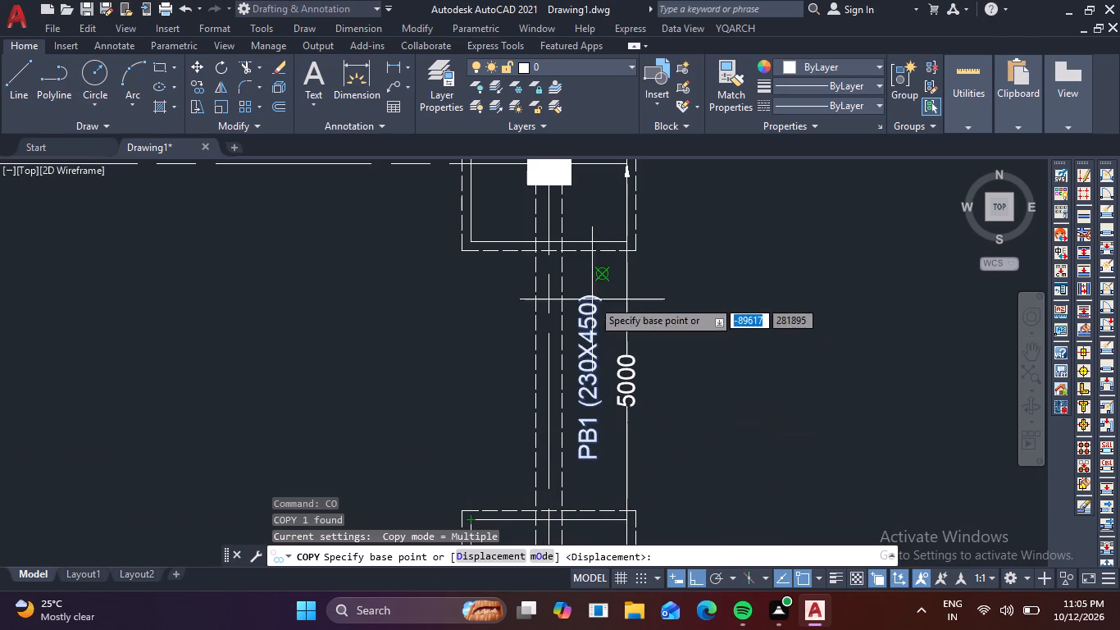
left_click(605, 458)
scroll(600, 472, "down", 2)
middle_click_drag(594, 510, 595, 364)
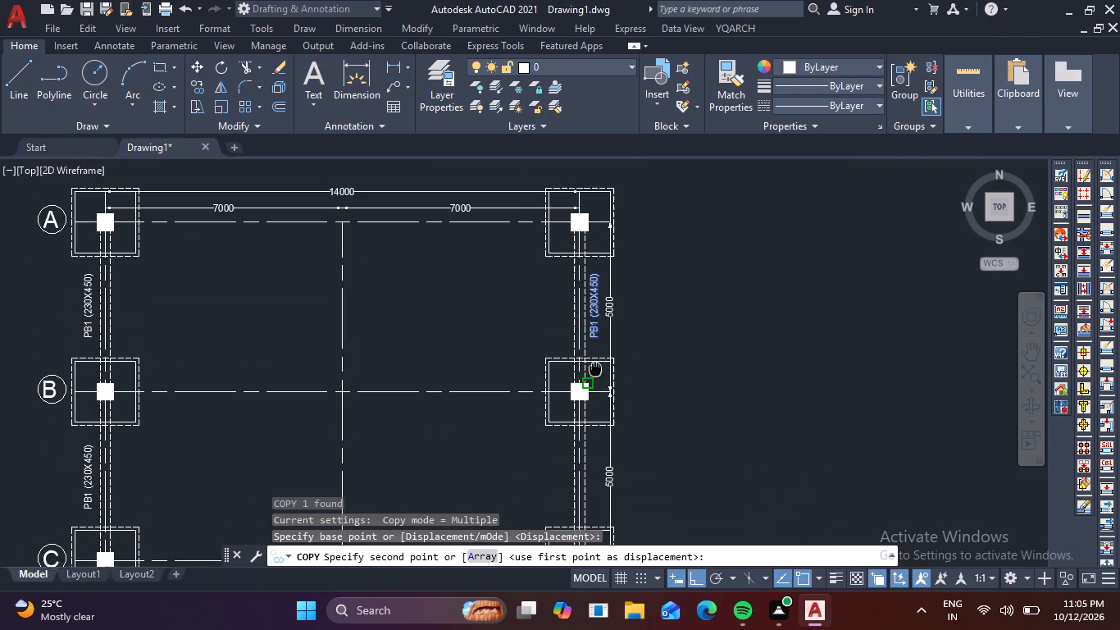
middle_click_drag(595, 364, 598, 336)
scroll(602, 465, "up", 2)
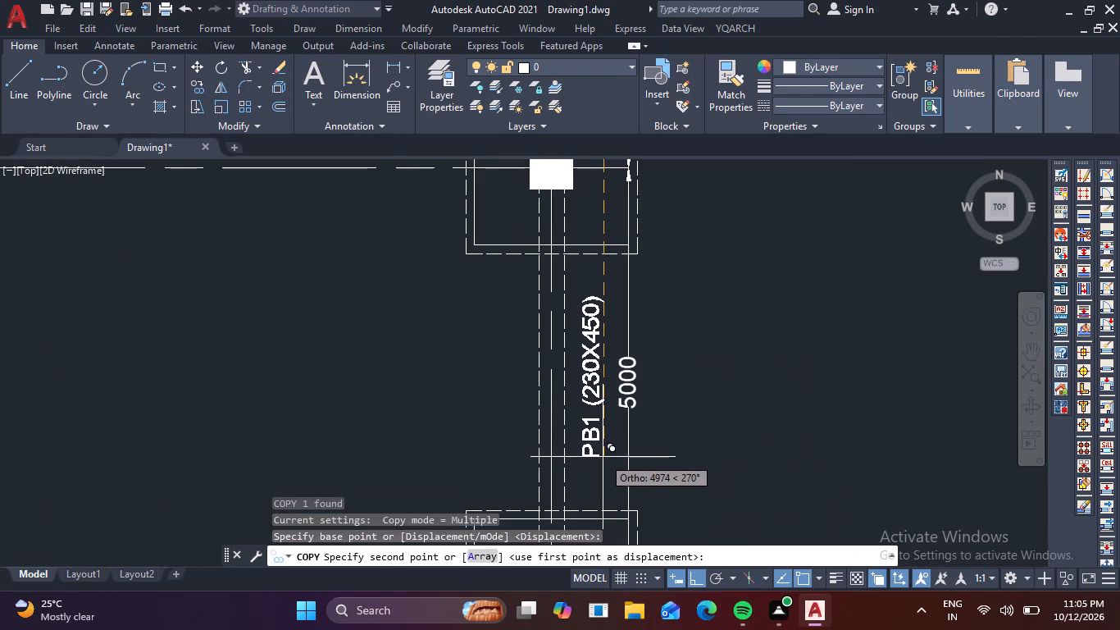
left_click(603, 457)
scroll(602, 457, "down", 3)
middle_click_drag(637, 500, 617, 313)
scroll(587, 380, "up", 4)
middle_click_drag(542, 389, 536, 479)
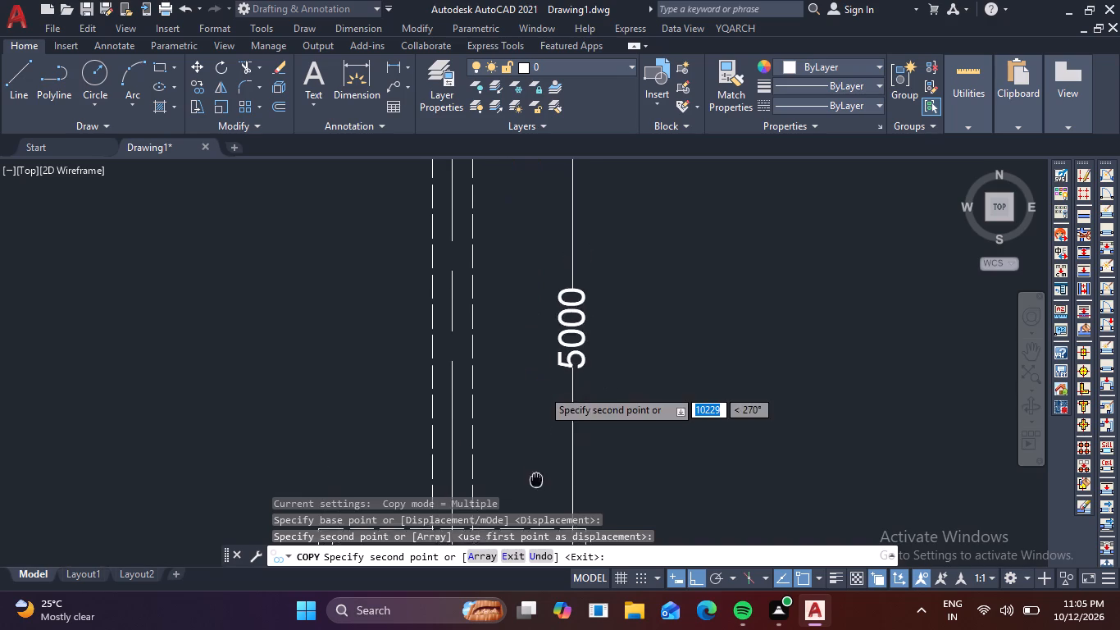
middle_click_drag(536, 479, 535, 480)
scroll(538, 460, "down", 1)
left_click(538, 450)
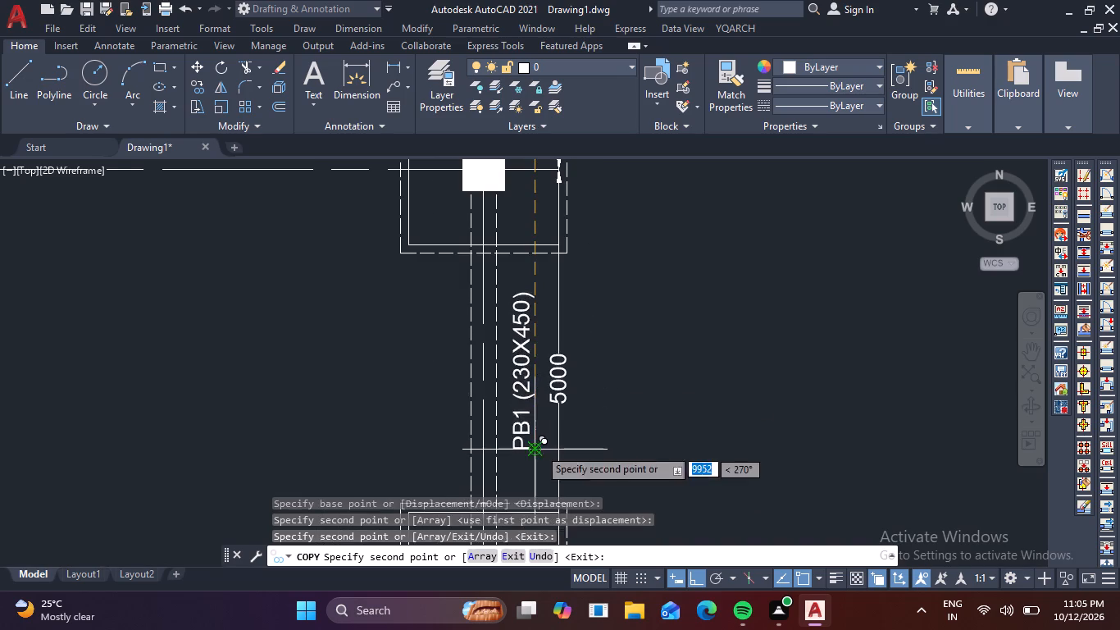
Place further PB1 (230X450) copies down the right beam line in bays D–E, E–F and F–G, about 5000 apart, and end copying.
scroll(551, 445, "down", 2)
middle_click_drag(598, 478, 652, 299)
scroll(598, 437, "up", 3)
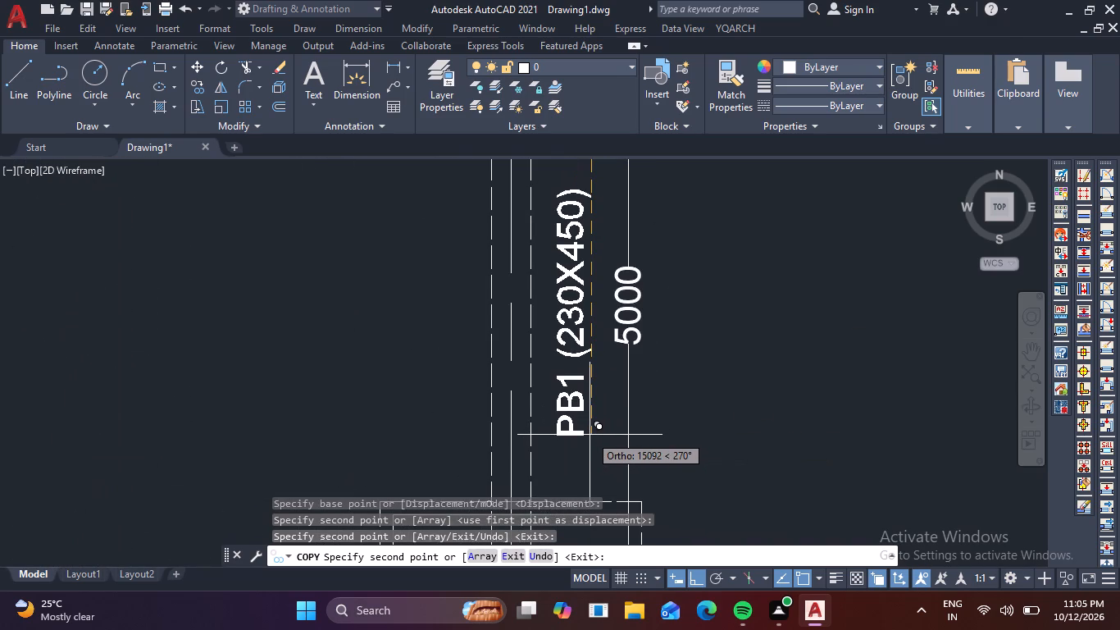
left_click(590, 435)
scroll(612, 426, "down", 2)
middle_click_drag(678, 475, 680, 277)
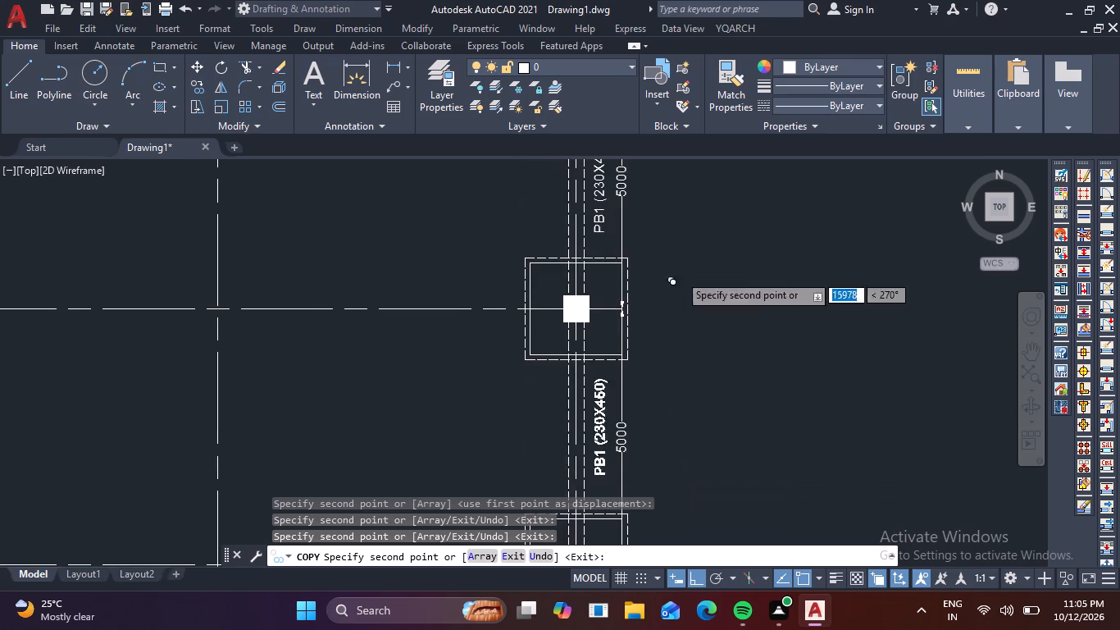
scroll(674, 437, "down", 1)
middle_click_drag(672, 440, 694, 321)
scroll(645, 354, "up", 3)
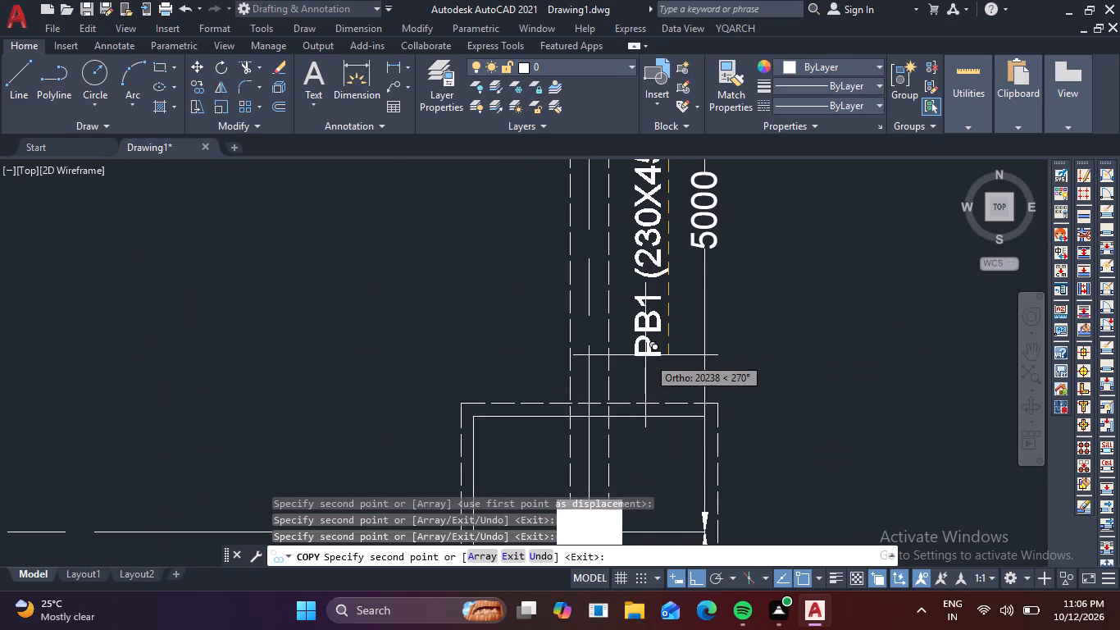
middle_click_drag(662, 358, 622, 459)
scroll(623, 451, "down", 1)
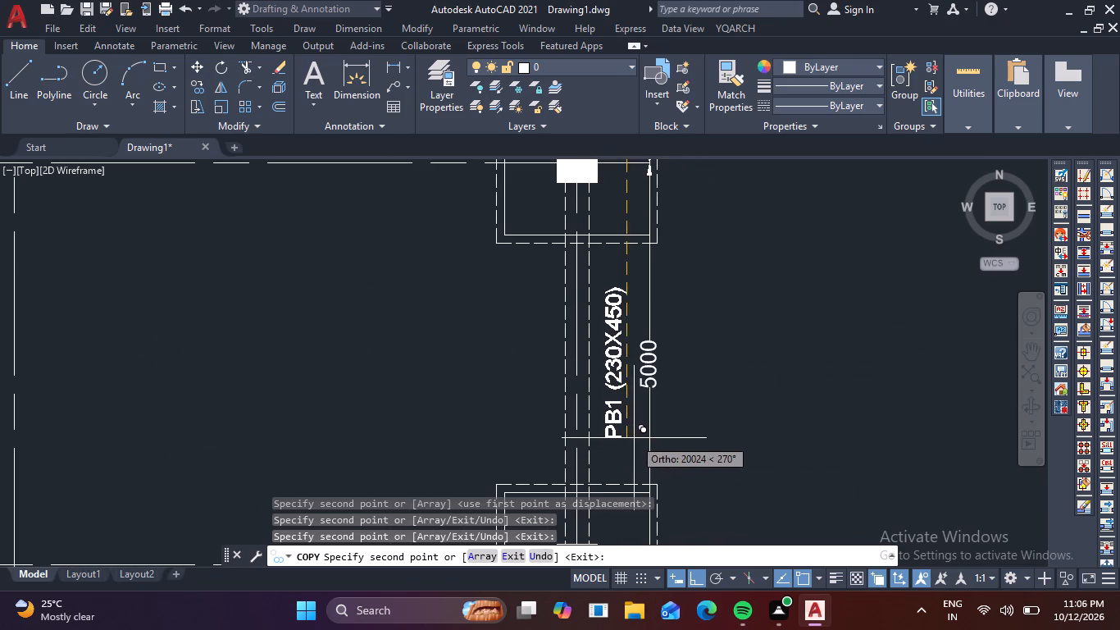
left_click(634, 438)
scroll(635, 433, "down", 3)
middle_click_drag(666, 487, 688, 323)
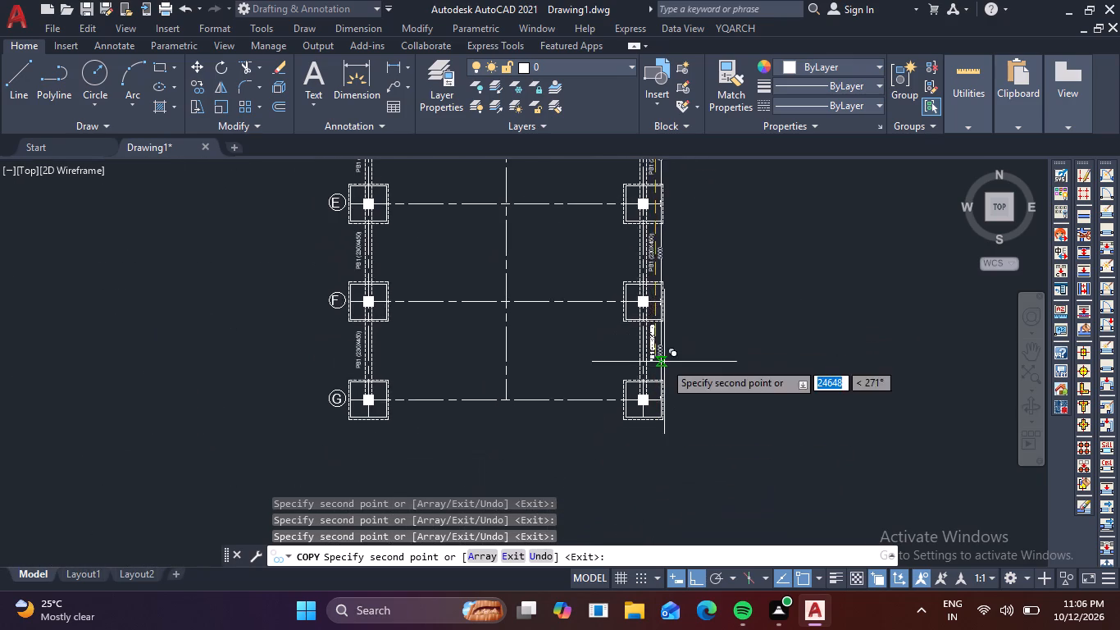
scroll(664, 362, "up", 4)
scroll(620, 396, "down", 1)
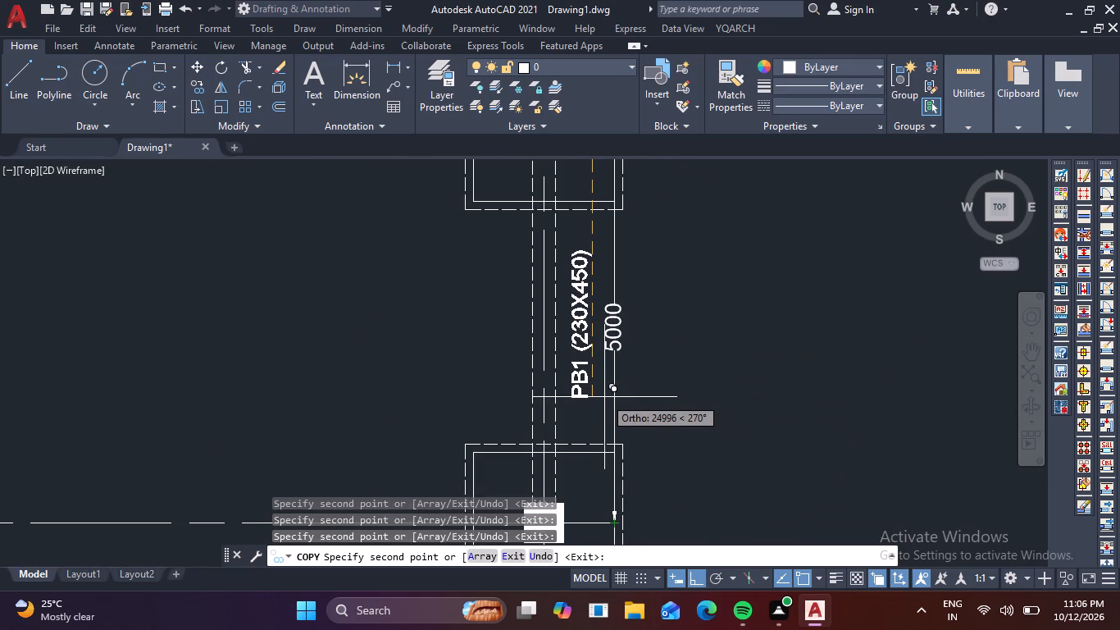
left_click(602, 395)
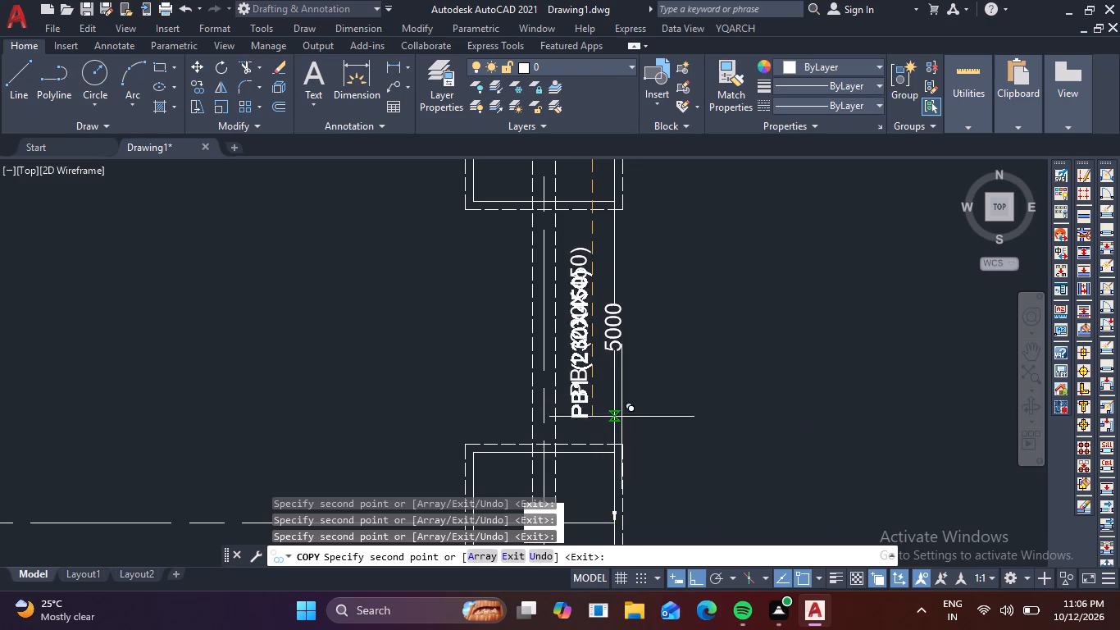
scroll(628, 416, "down", 3)
key("Escape")
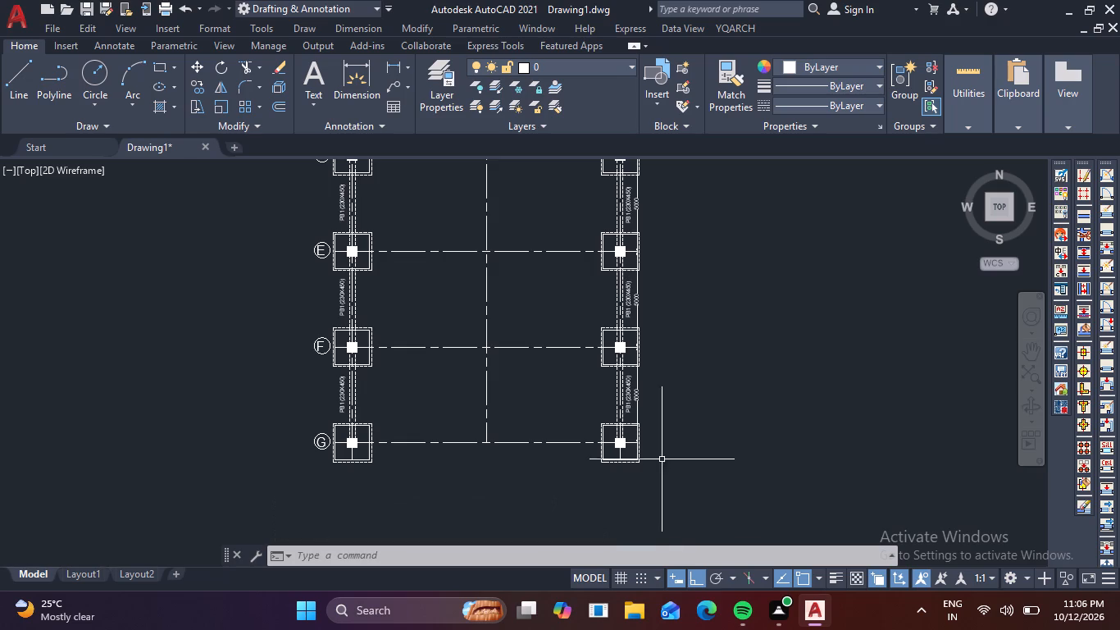
Delete the stray letter A lying outside the layout, beyond the row A grid bubble.
middle_click_drag(464, 387, 533, 629)
middle_click_drag(468, 350, 499, 546)
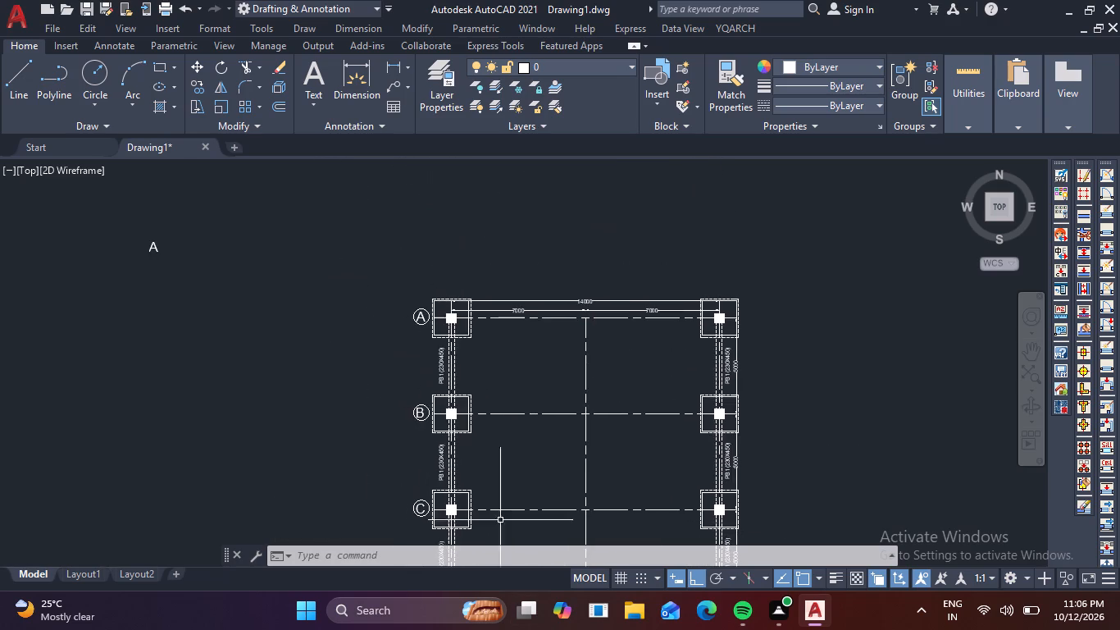
scroll(485, 347, "up", 2)
scroll(499, 370, "down", 2)
left_click_drag(234, 311, 197, 293)
left_click(111, 237)
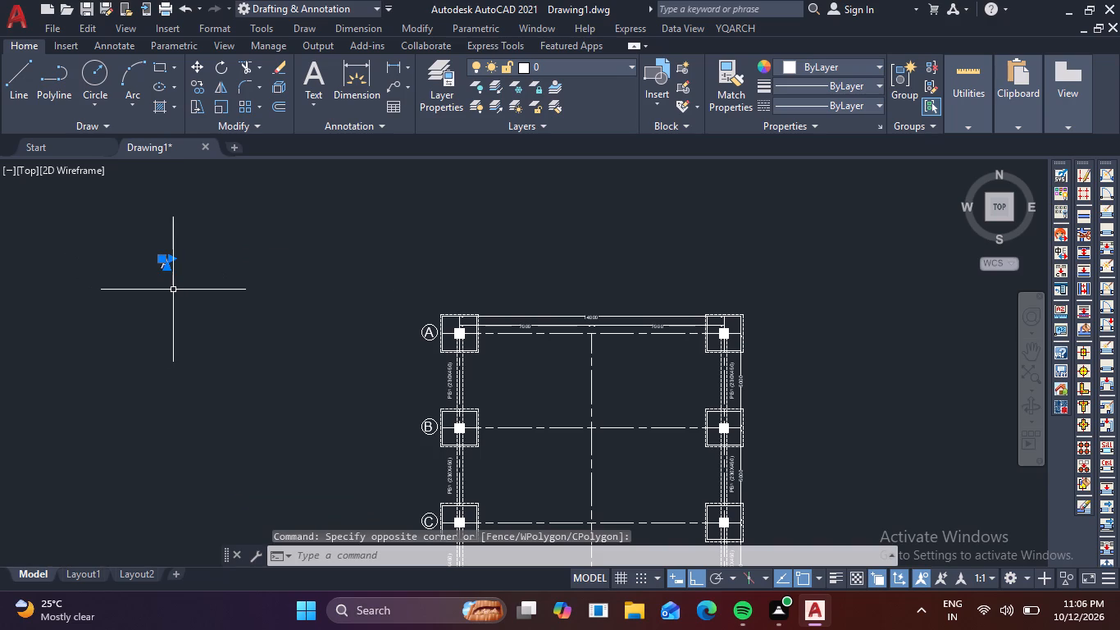
key("Delete")
Open the Standard multileader style for modification and set its maximum leader points to 3.
scroll(499, 319, "up", 2)
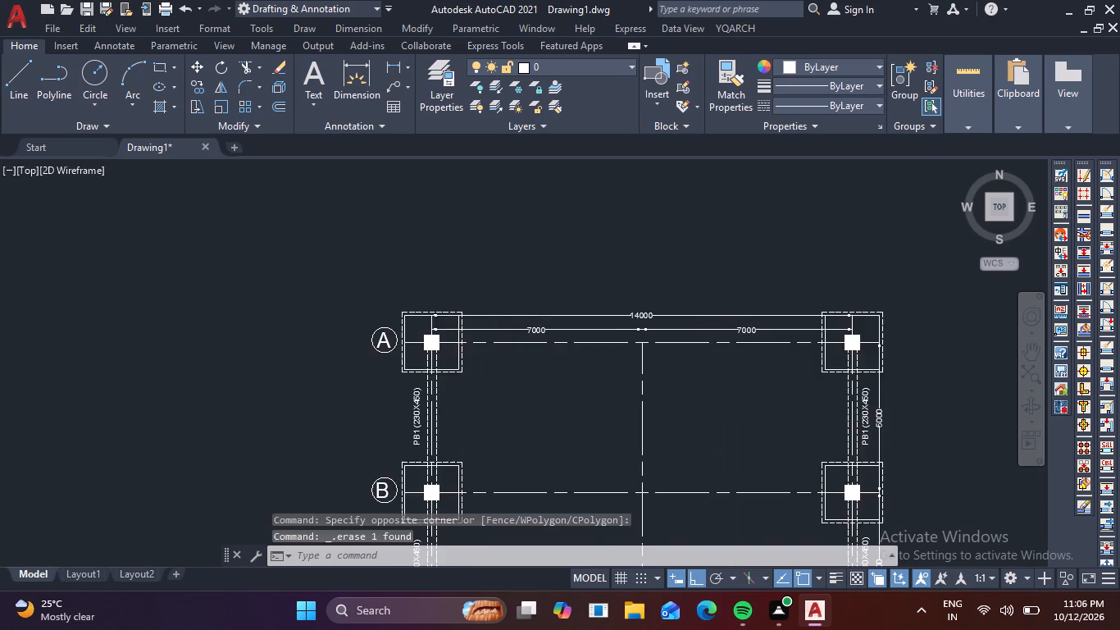
middle_click_drag(480, 383, 475, 420)
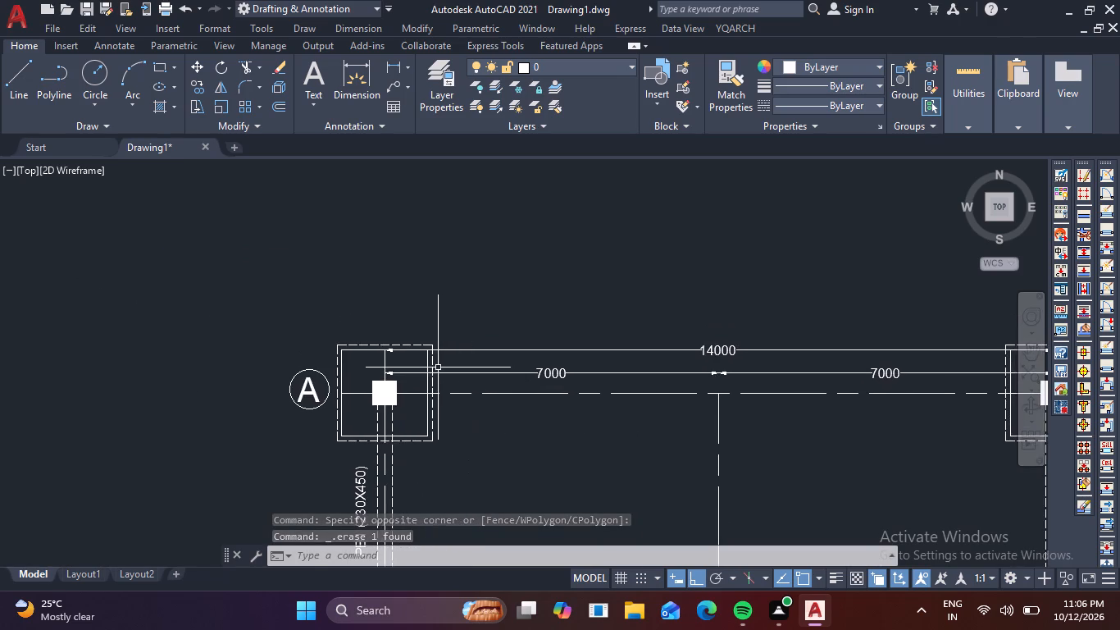
scroll(438, 367, "up", 2)
scroll(486, 354, "down", 1)
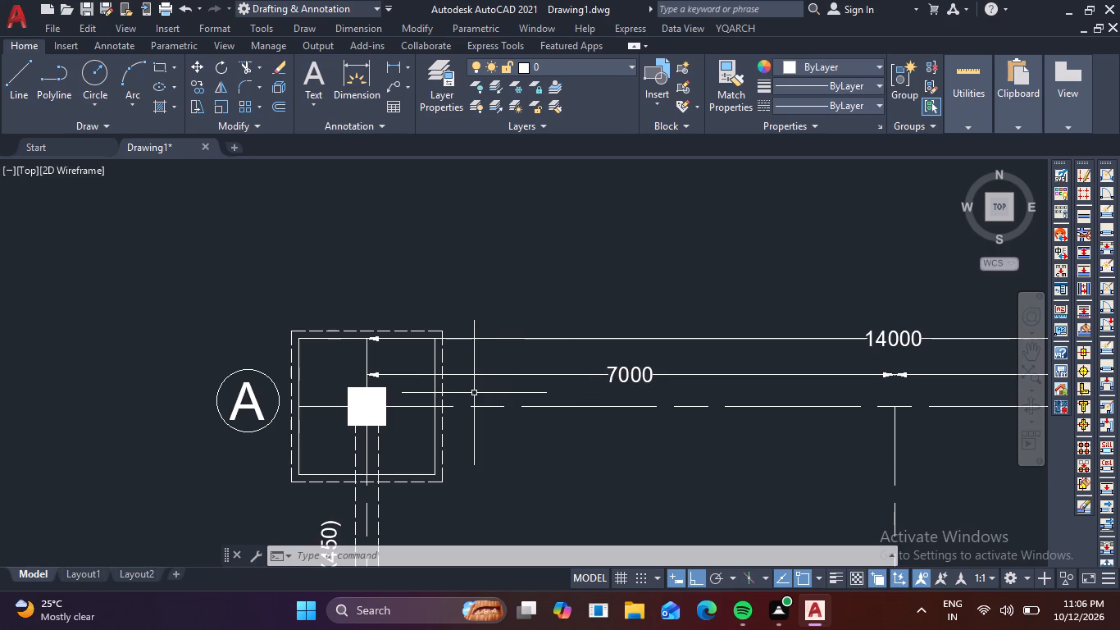
key("m")
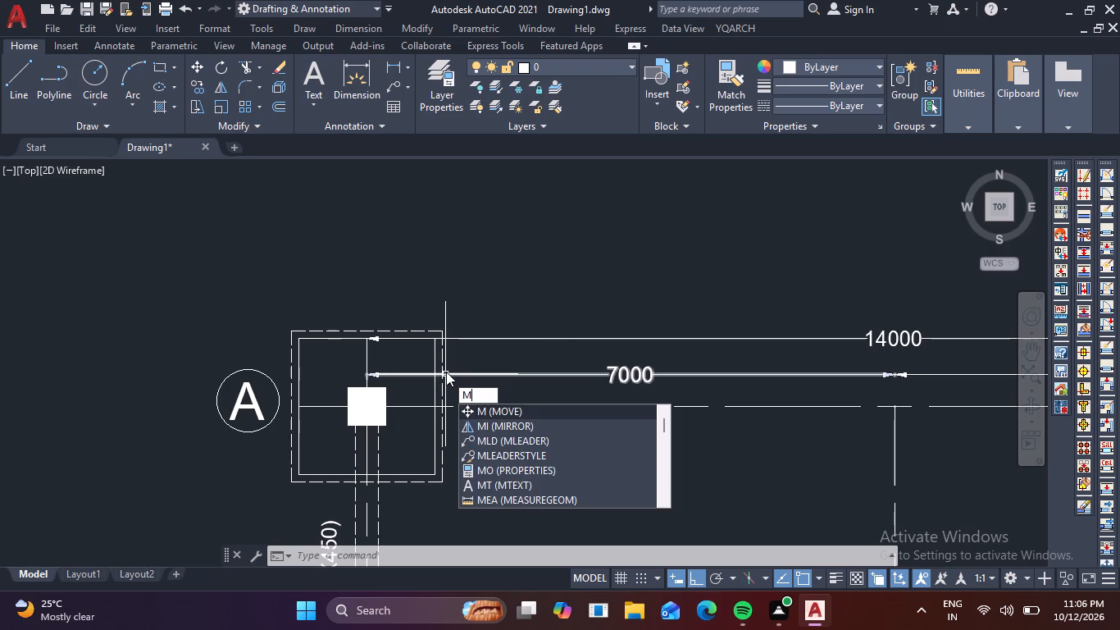
key("l")
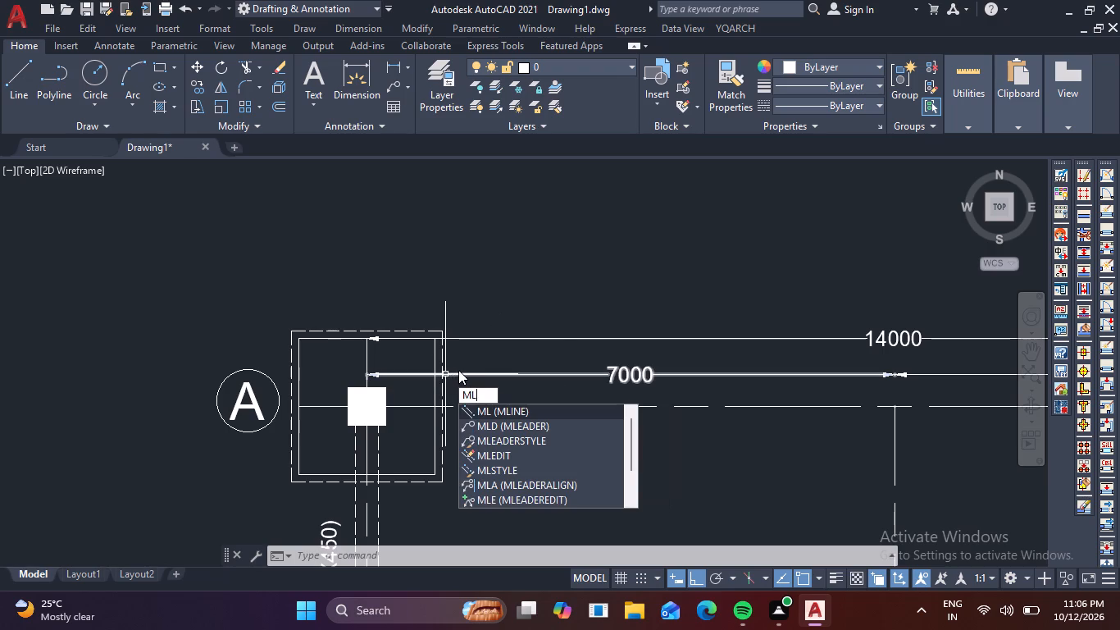
key("s")
key("space")
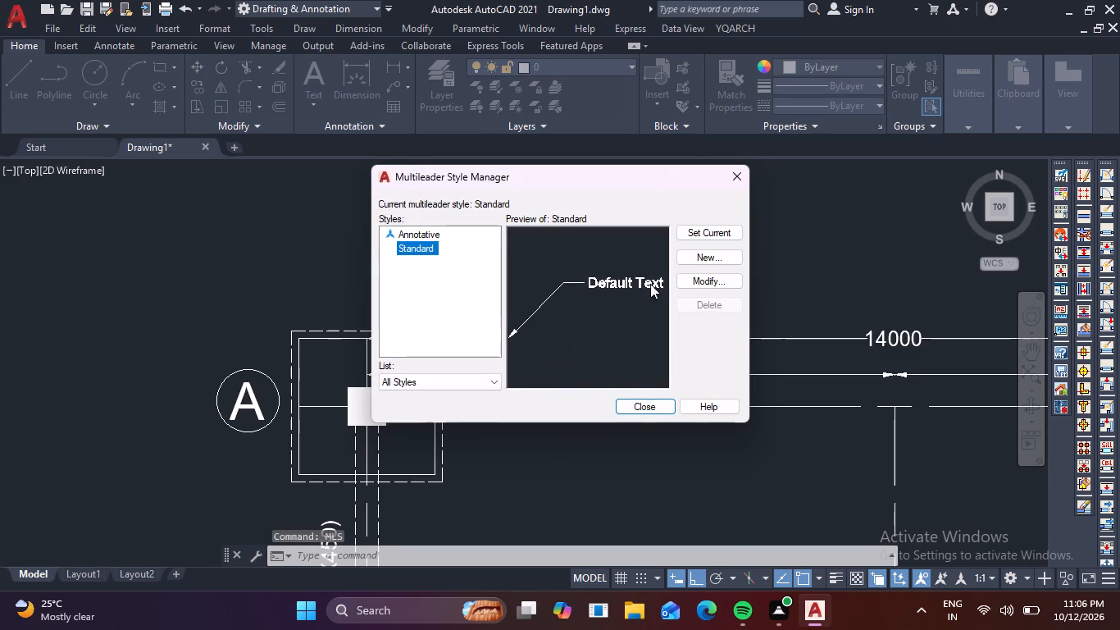
left_click(690, 281)
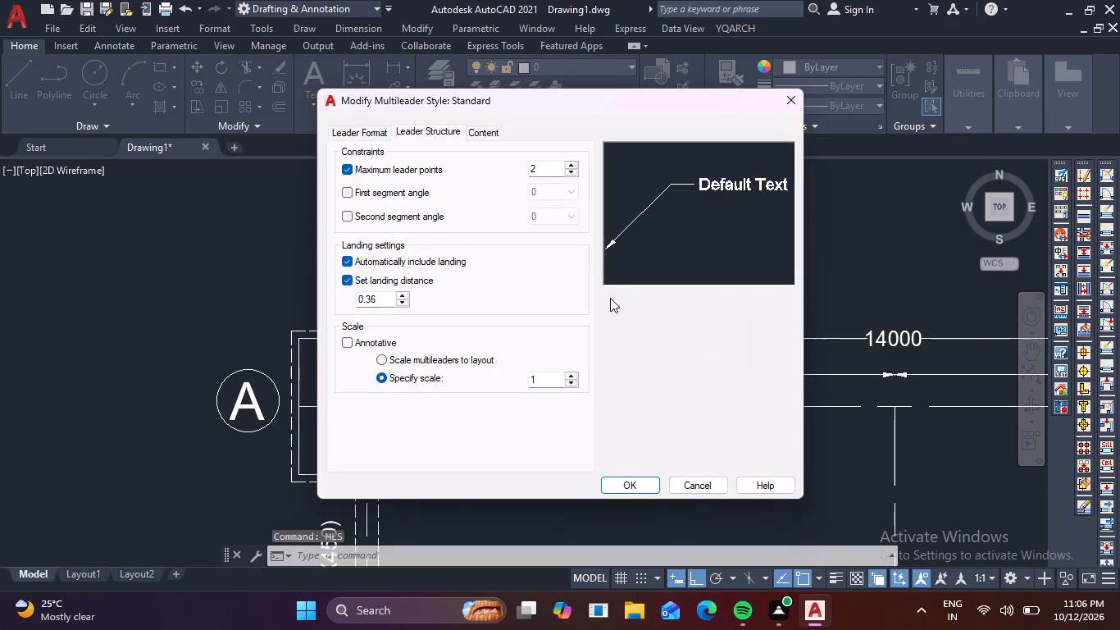
left_click(571, 164)
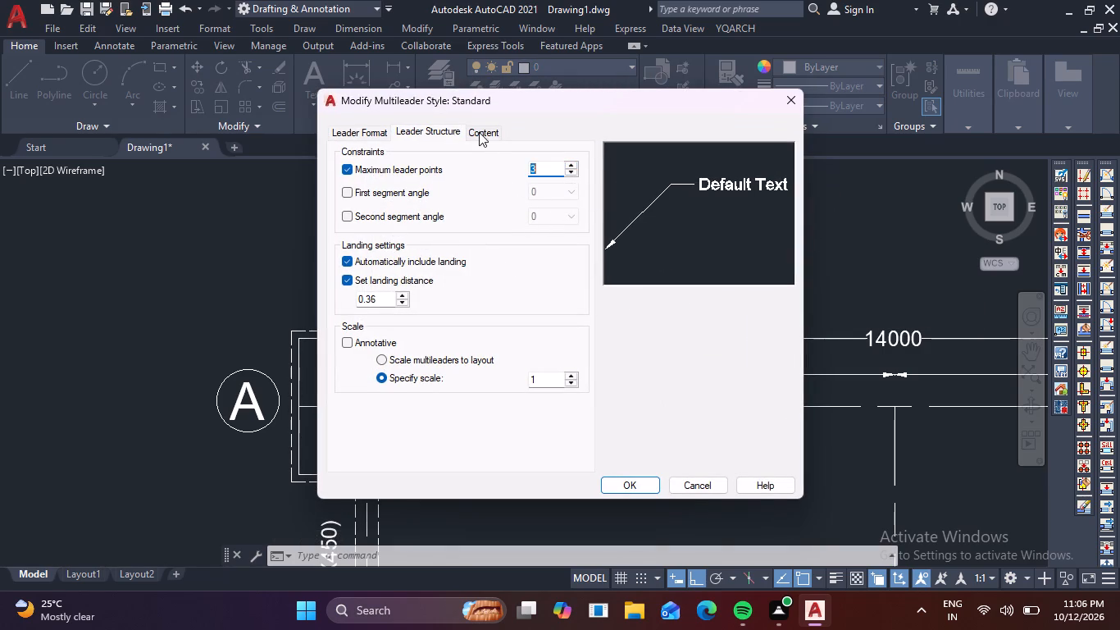
Set the Standard multileader style's text height to 200.
left_click(484, 129)
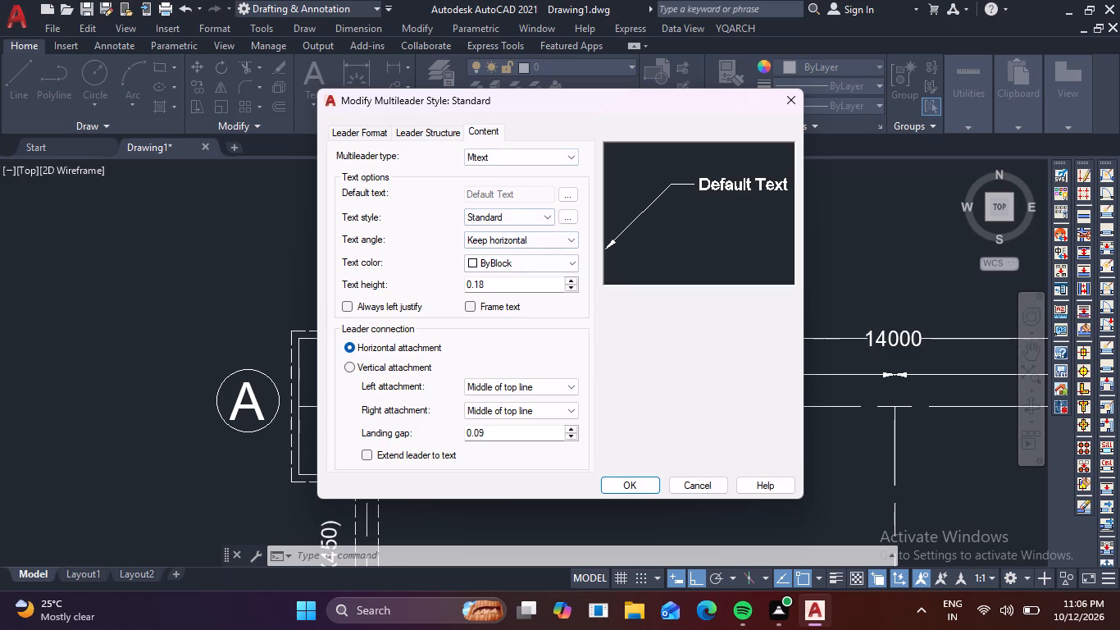
left_click(491, 286)
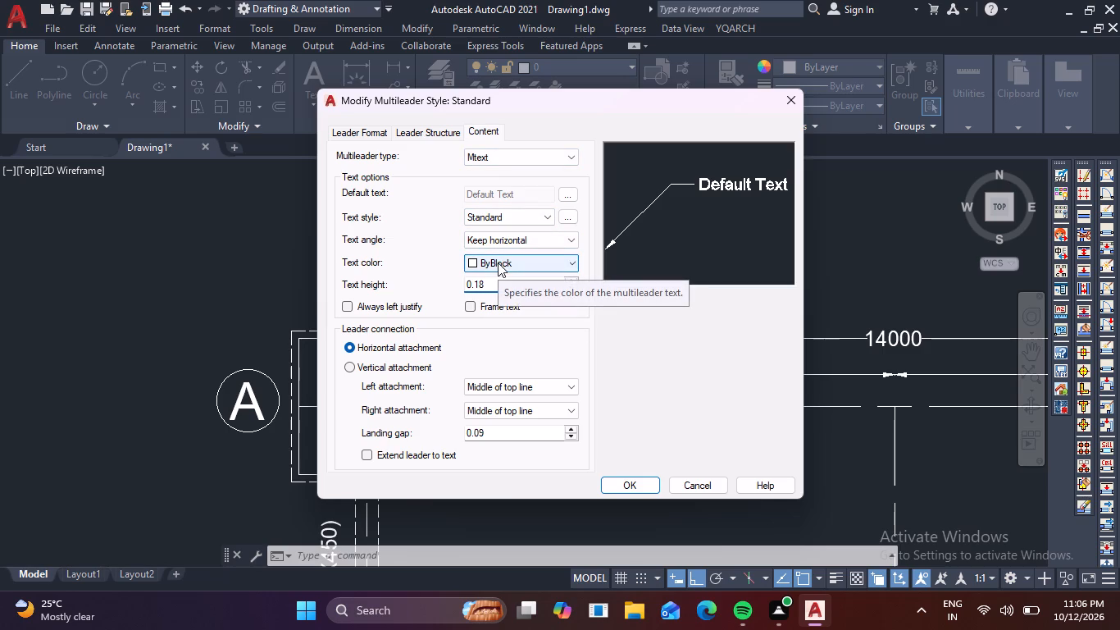
type("20")
key("0")
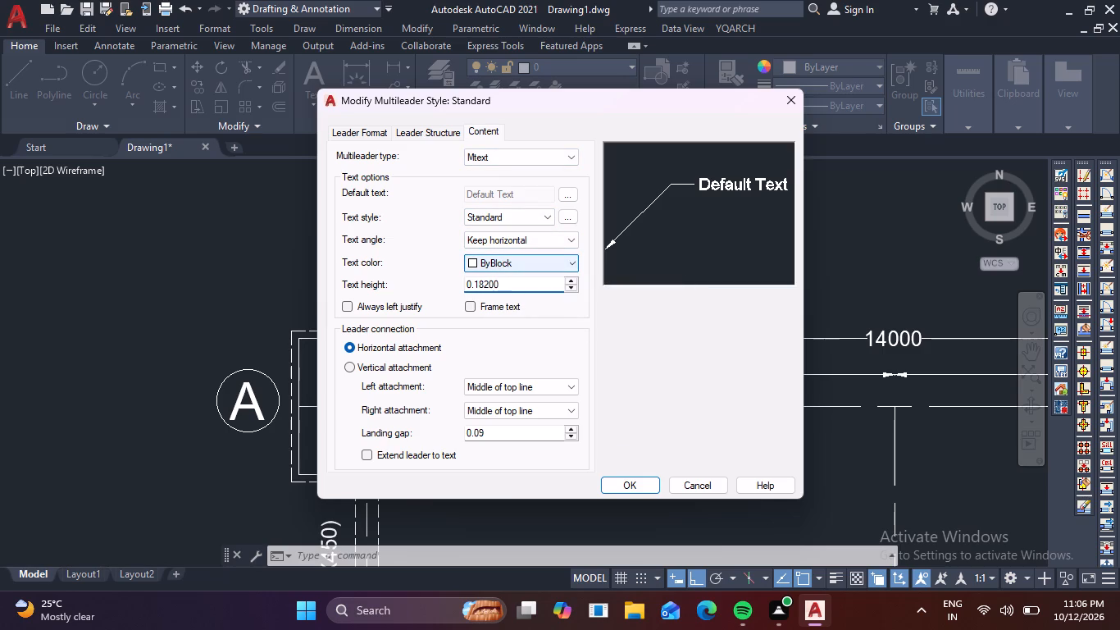
key("BackSpace")
key("BackSpace")
key("BackSpace")
key("BackSpace")
key("BackSpace")
key("BackSpace")
key("BackSpace")
key("BackSpace")
key("BackSpace")
type("200")
Set the Standard multileader style's closed filled arrowhead size to 150 and accept the style changes.
left_click(355, 139)
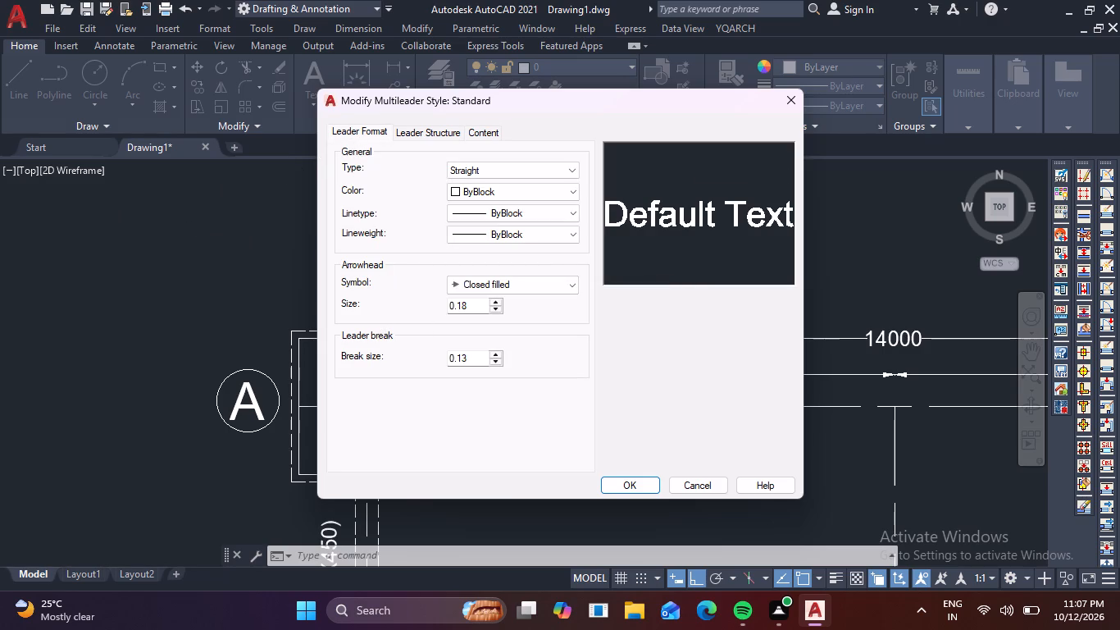
left_click_drag(480, 305, 398, 312)
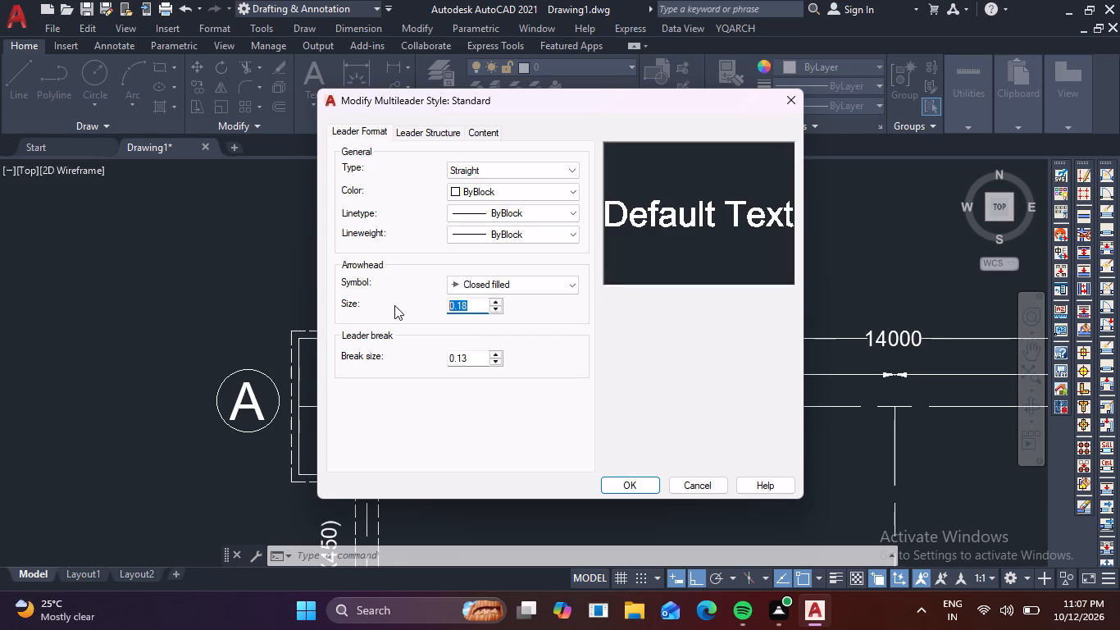
type("150")
left_click(640, 490)
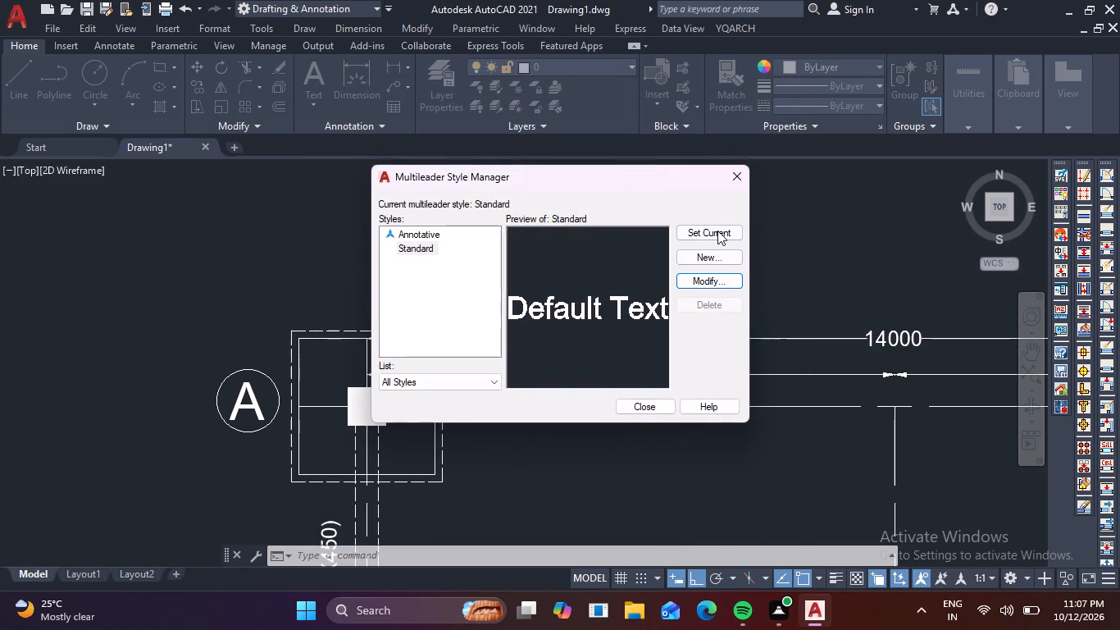
Make Standard the current multileader style, rechecking its leader format settings.
left_click(717, 231)
left_click(722, 276)
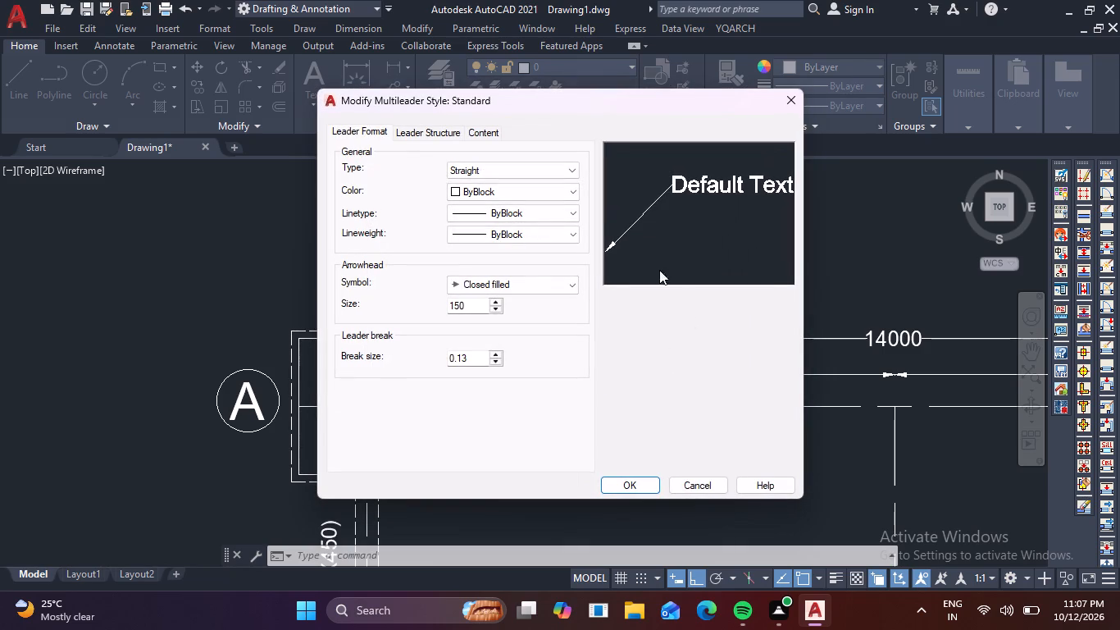
left_click(621, 484)
left_click(724, 229)
left_click(659, 415)
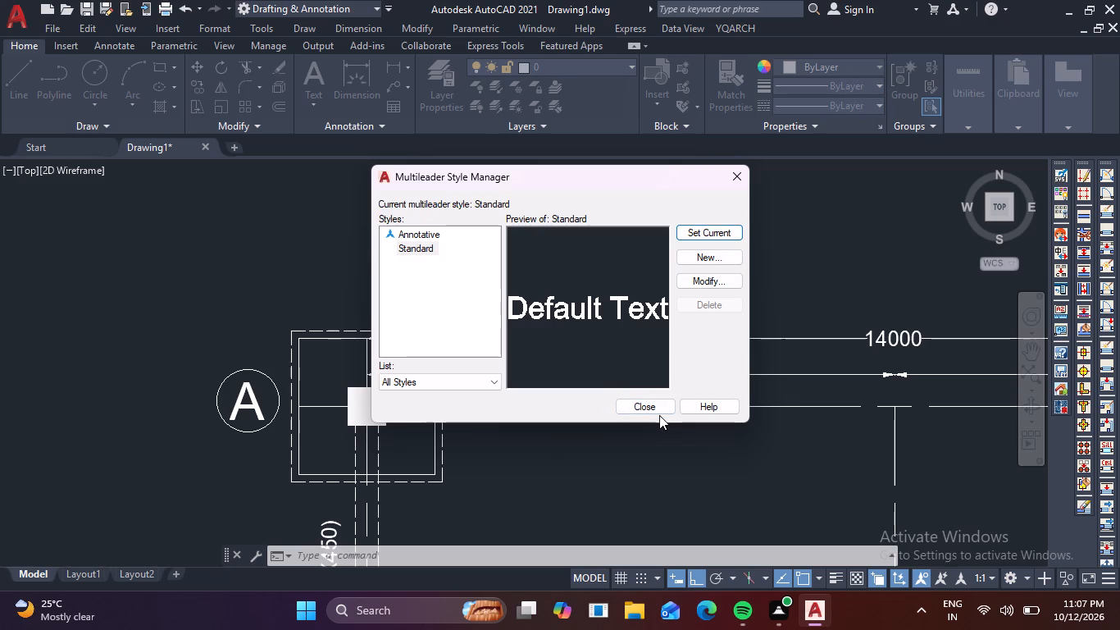
Close the Multileader Style Manager.
left_click(650, 407)
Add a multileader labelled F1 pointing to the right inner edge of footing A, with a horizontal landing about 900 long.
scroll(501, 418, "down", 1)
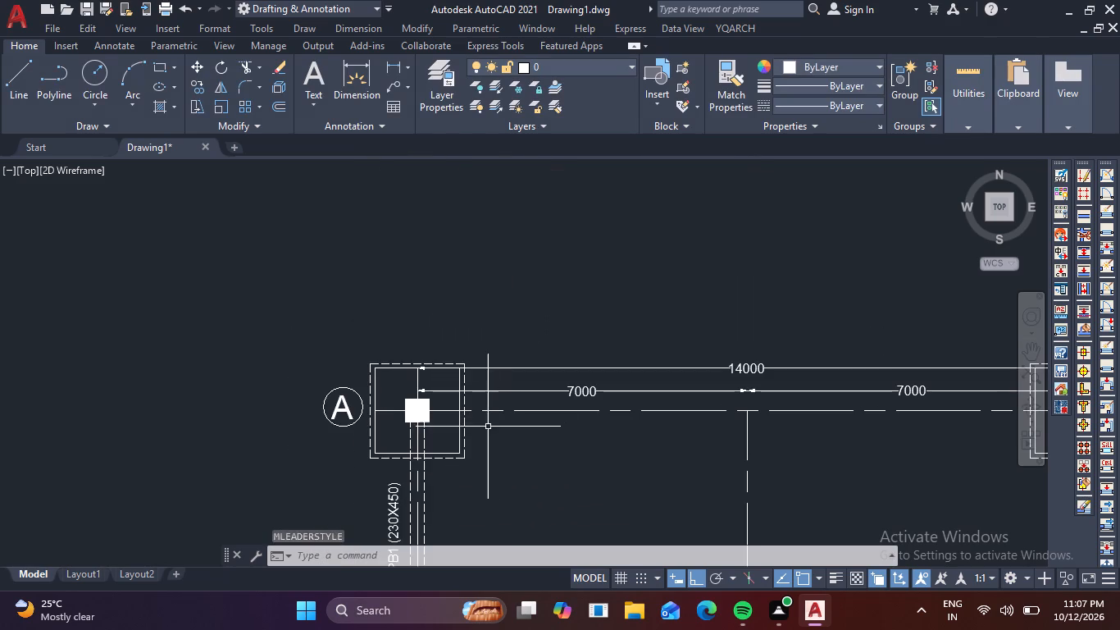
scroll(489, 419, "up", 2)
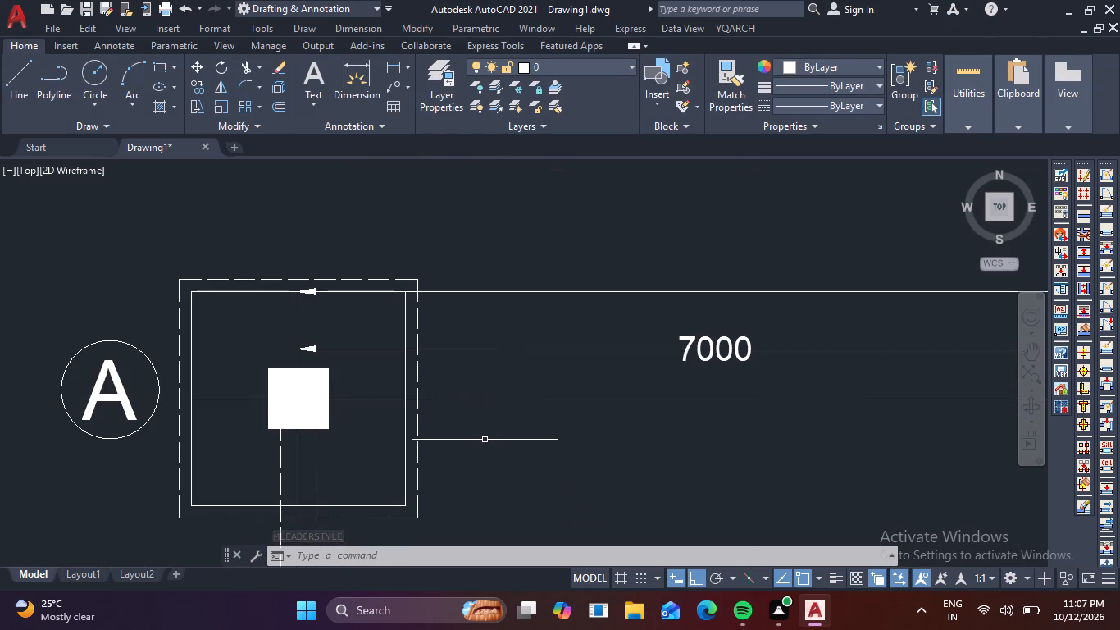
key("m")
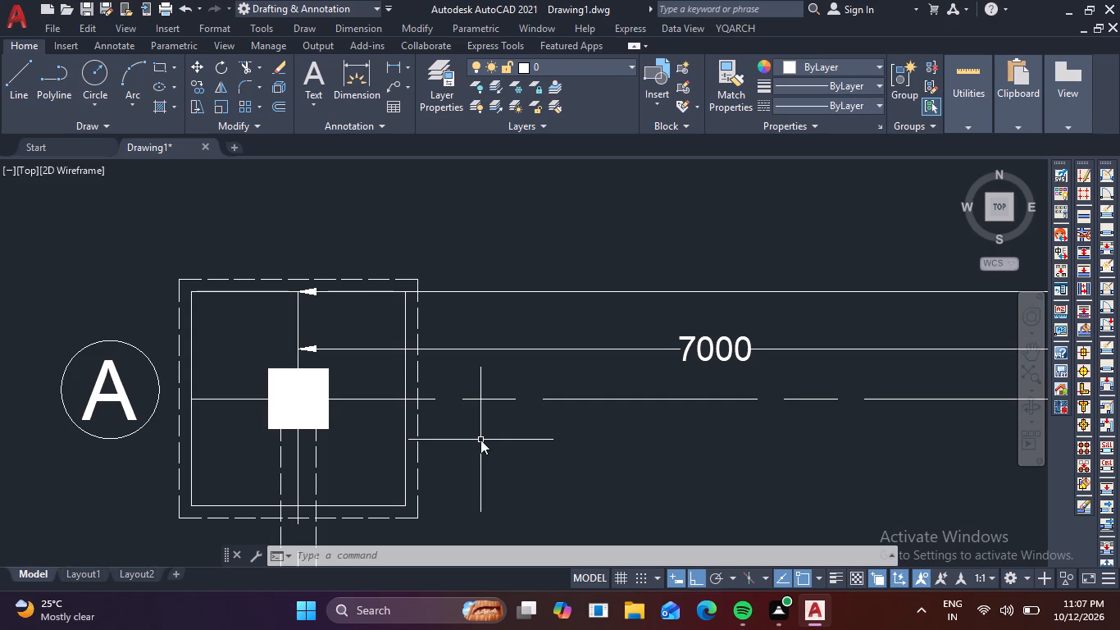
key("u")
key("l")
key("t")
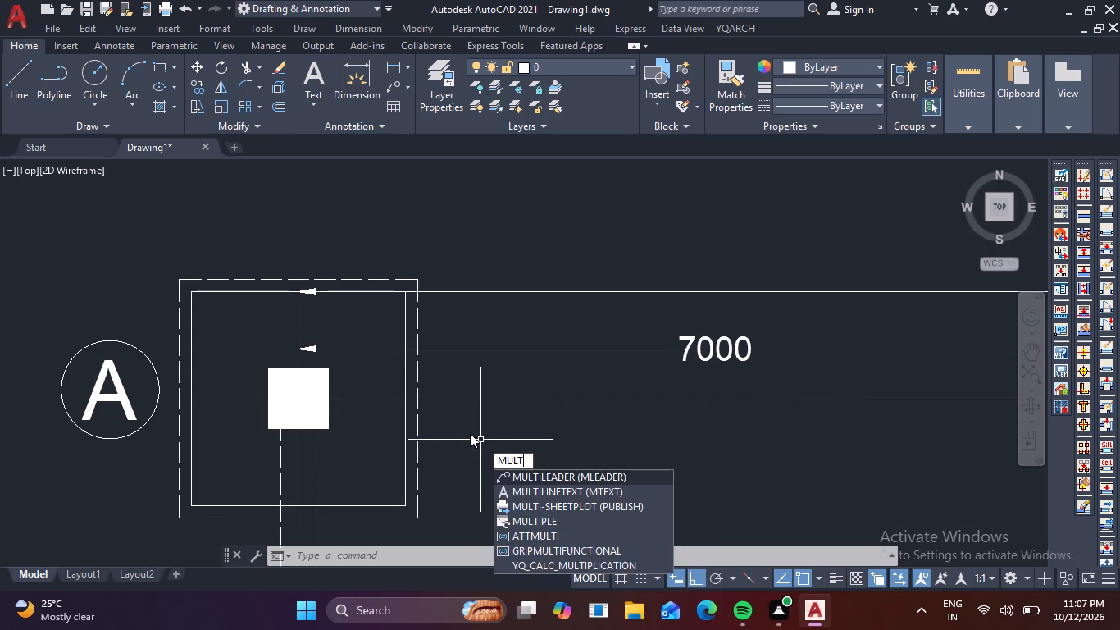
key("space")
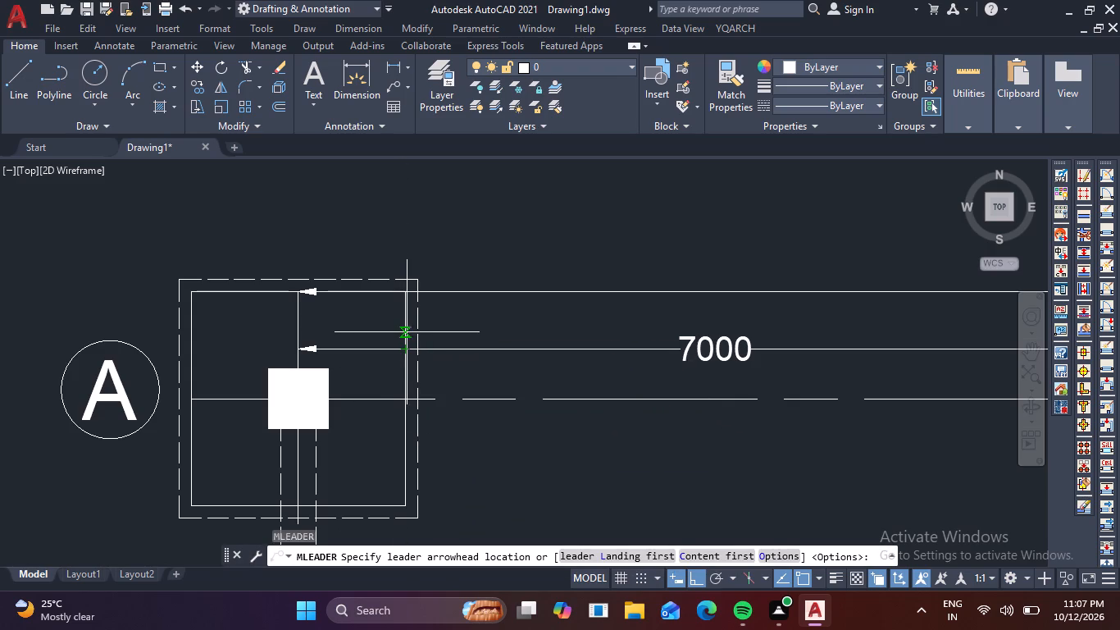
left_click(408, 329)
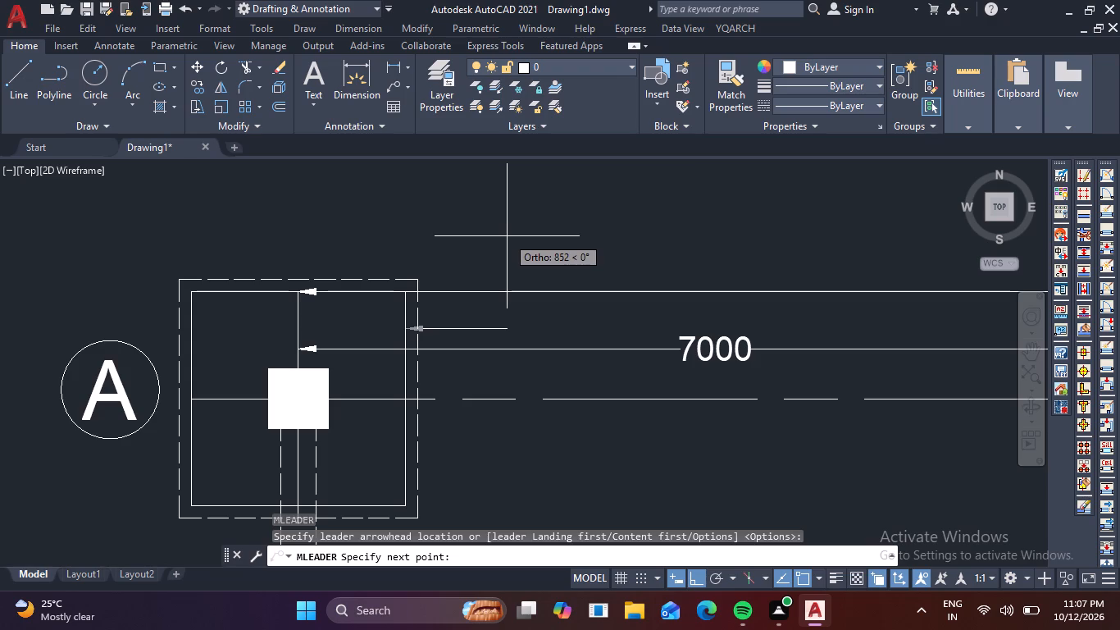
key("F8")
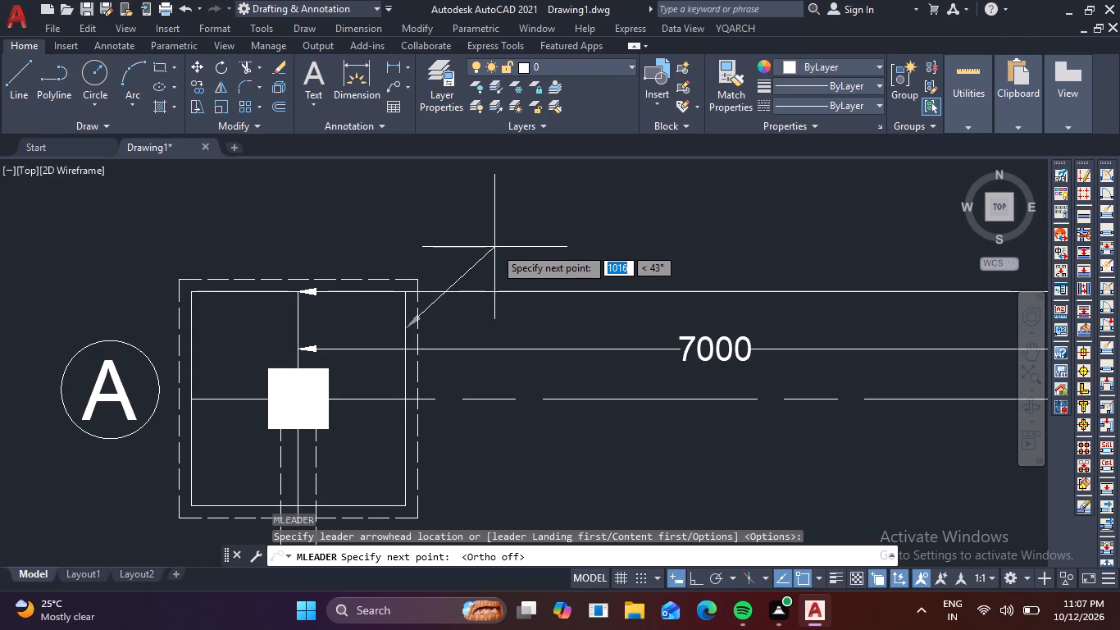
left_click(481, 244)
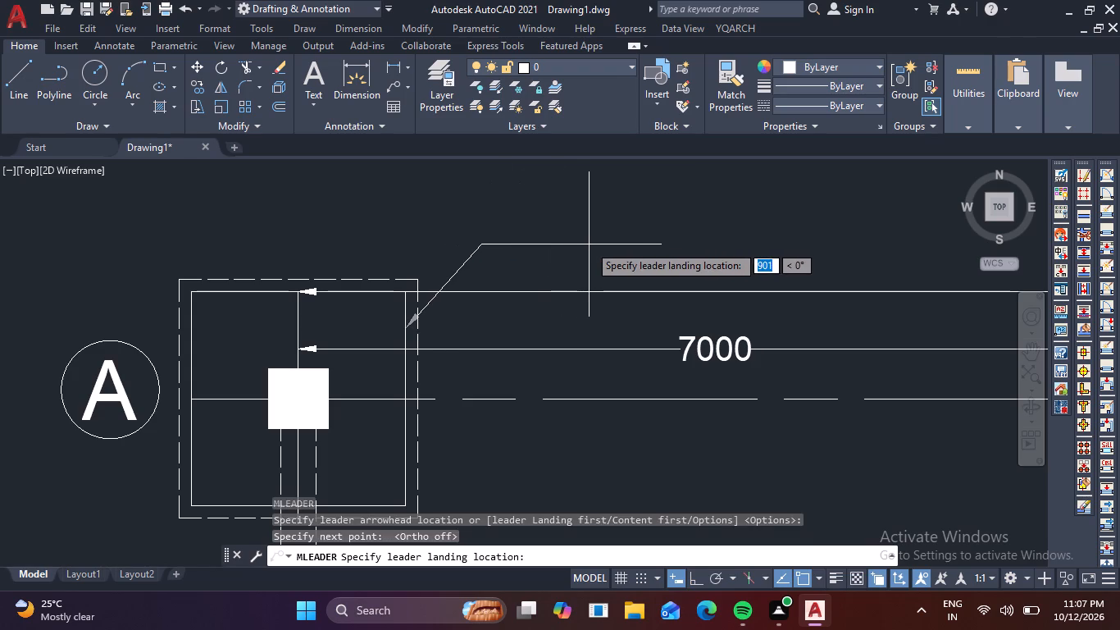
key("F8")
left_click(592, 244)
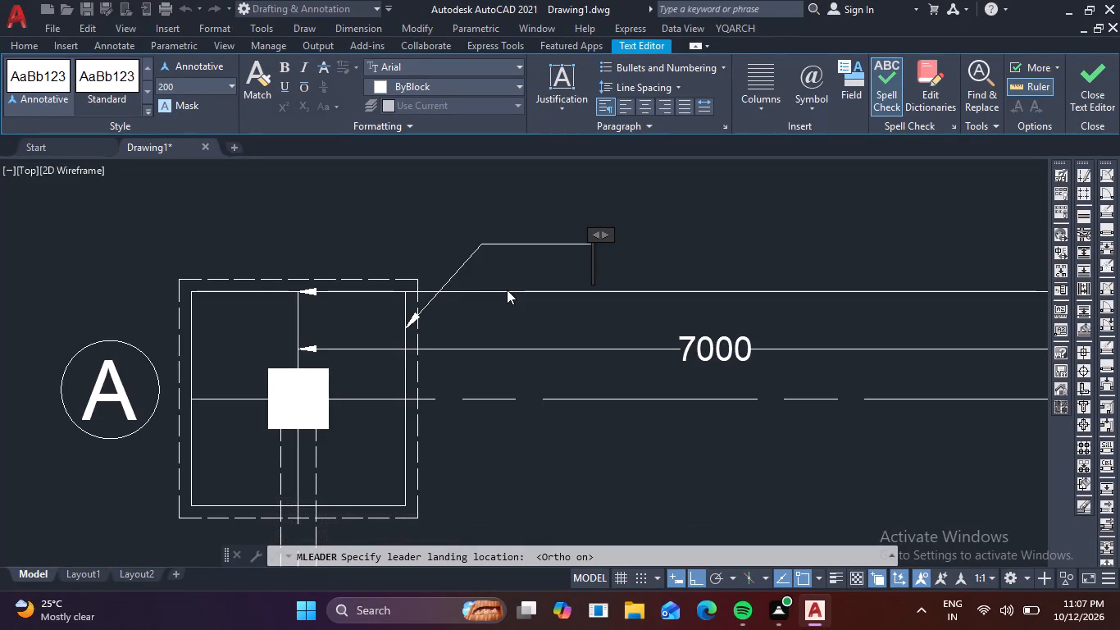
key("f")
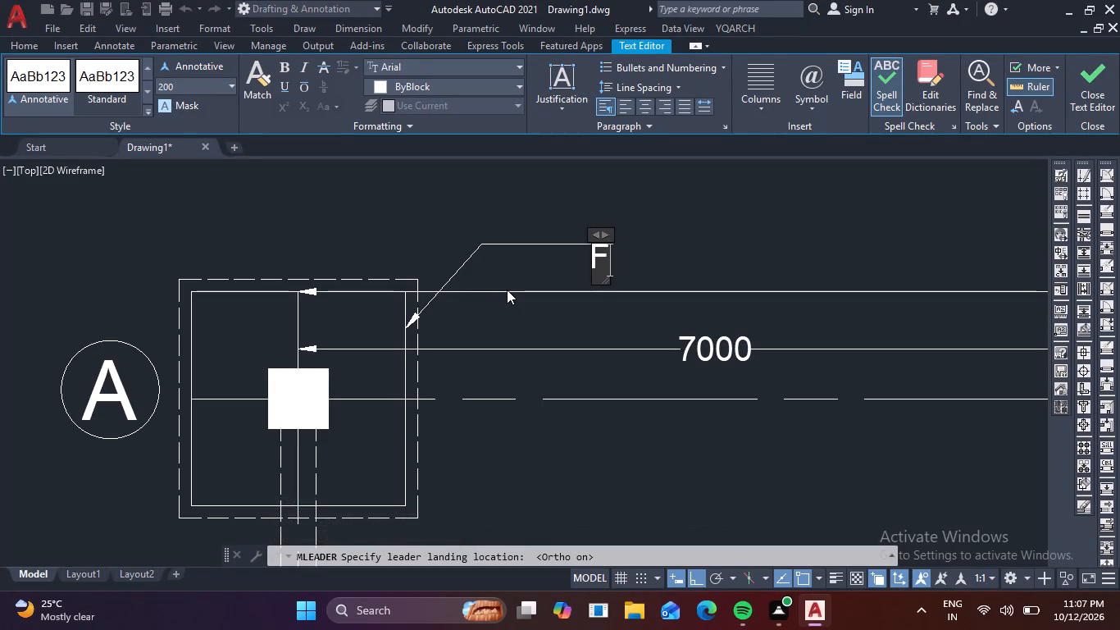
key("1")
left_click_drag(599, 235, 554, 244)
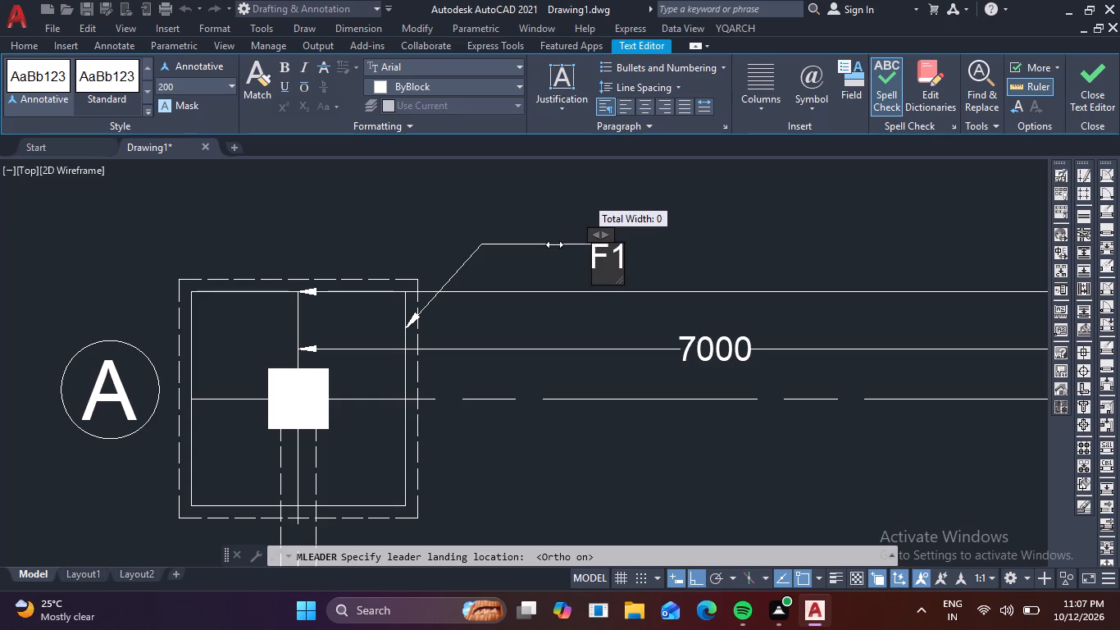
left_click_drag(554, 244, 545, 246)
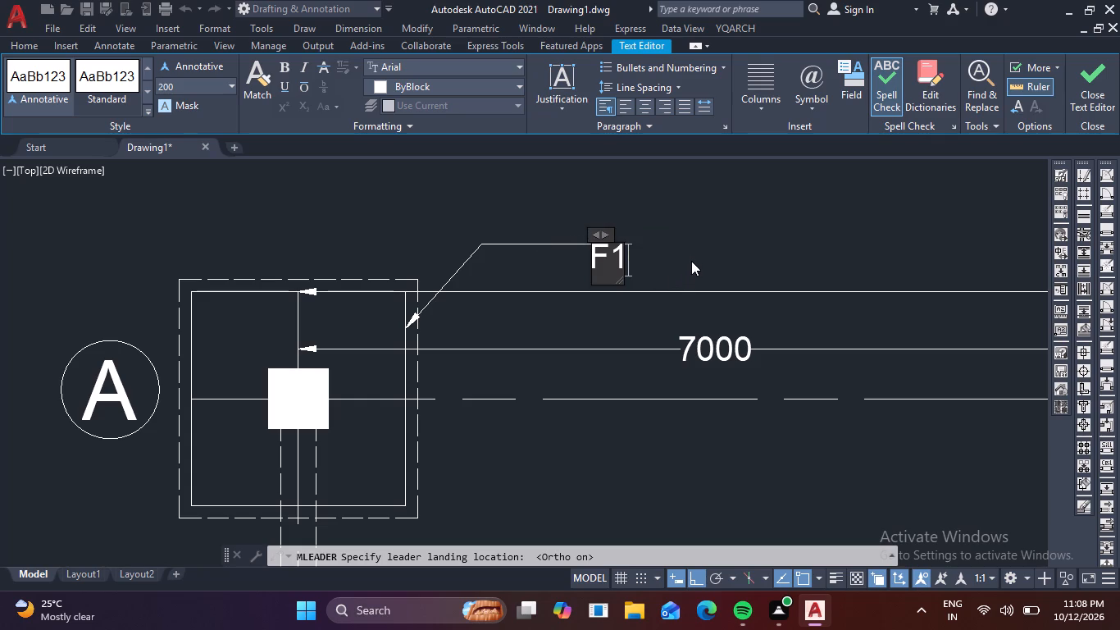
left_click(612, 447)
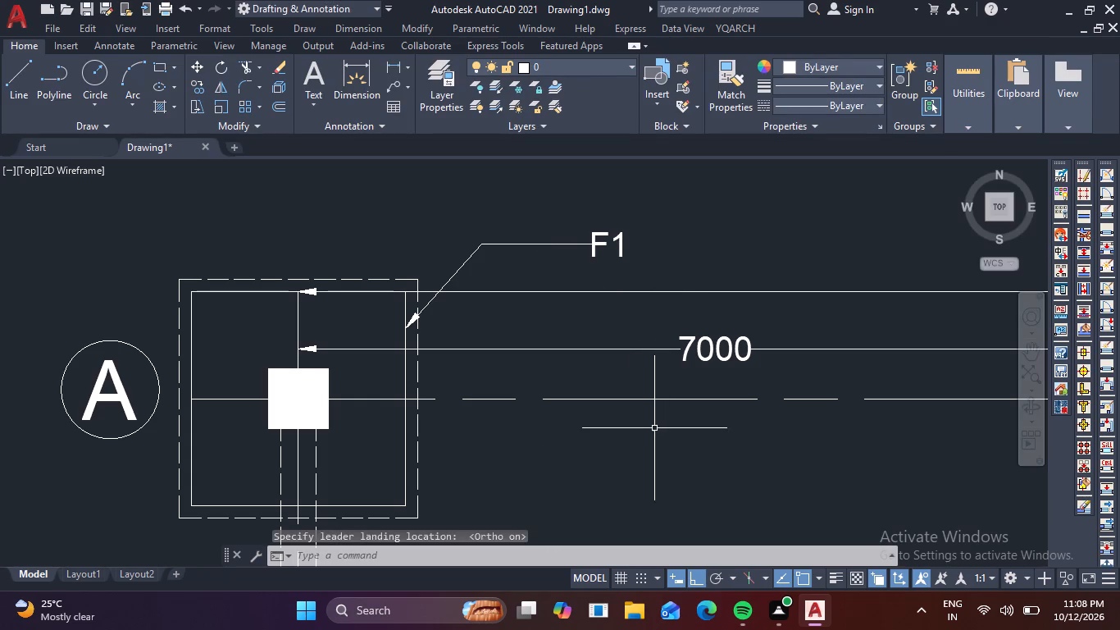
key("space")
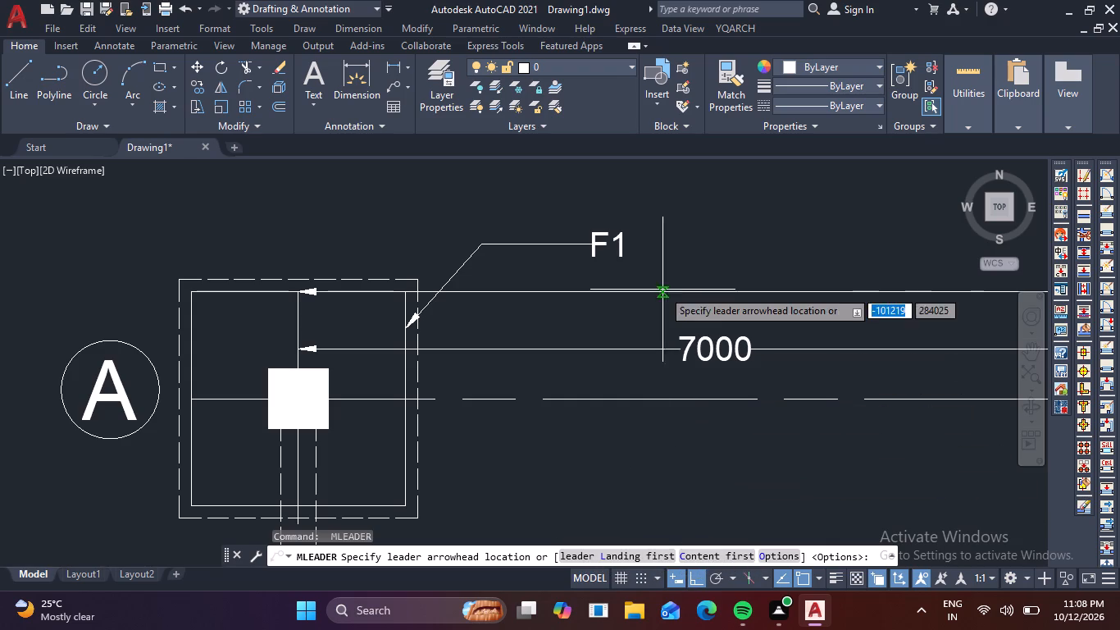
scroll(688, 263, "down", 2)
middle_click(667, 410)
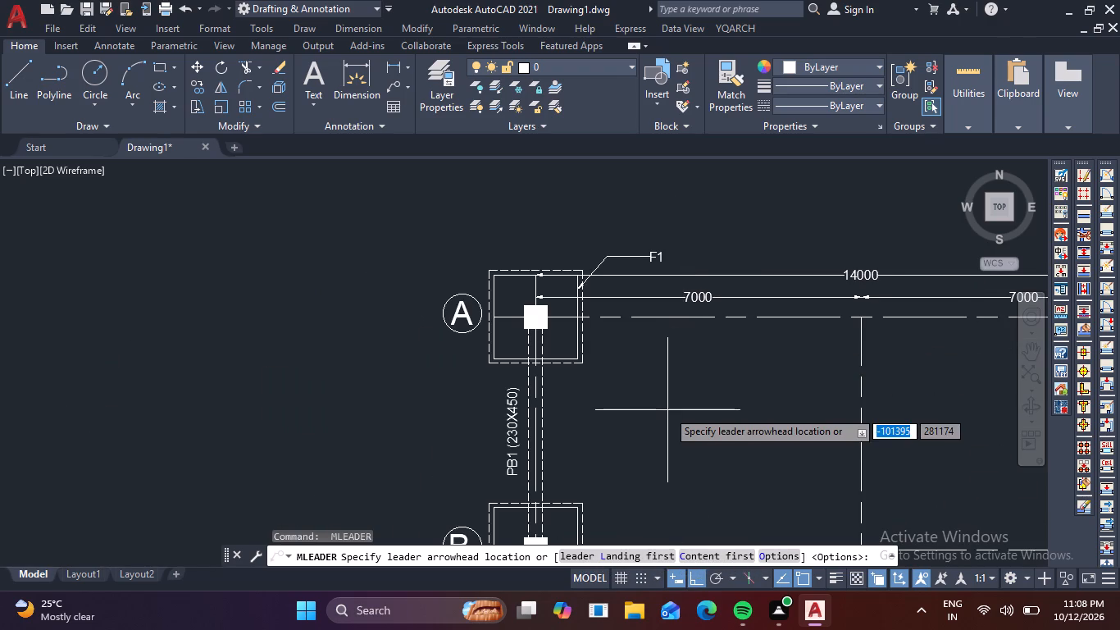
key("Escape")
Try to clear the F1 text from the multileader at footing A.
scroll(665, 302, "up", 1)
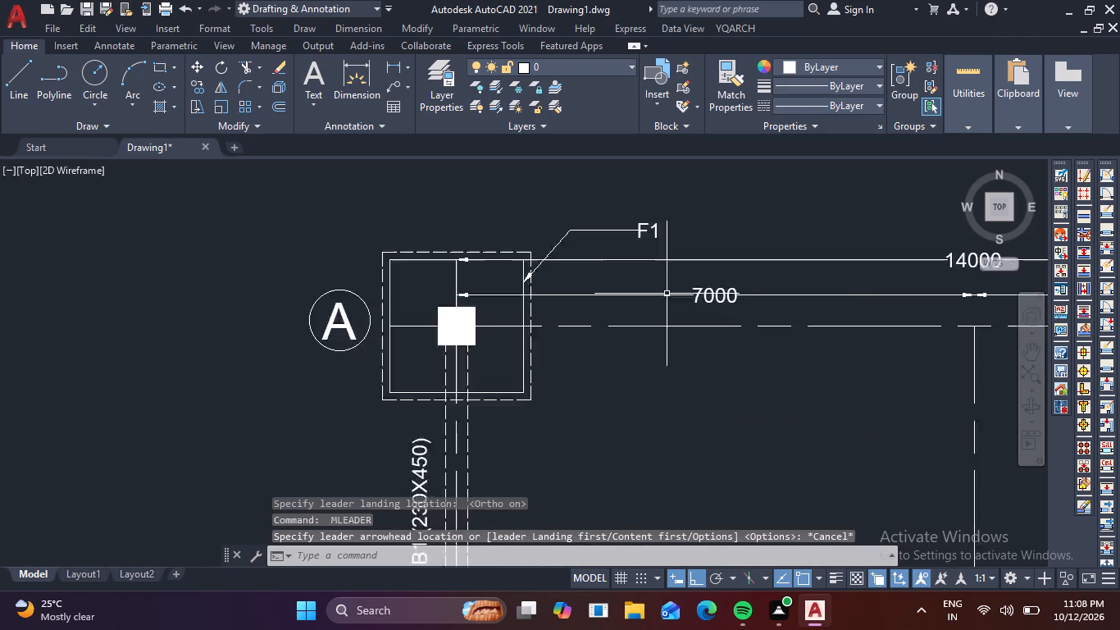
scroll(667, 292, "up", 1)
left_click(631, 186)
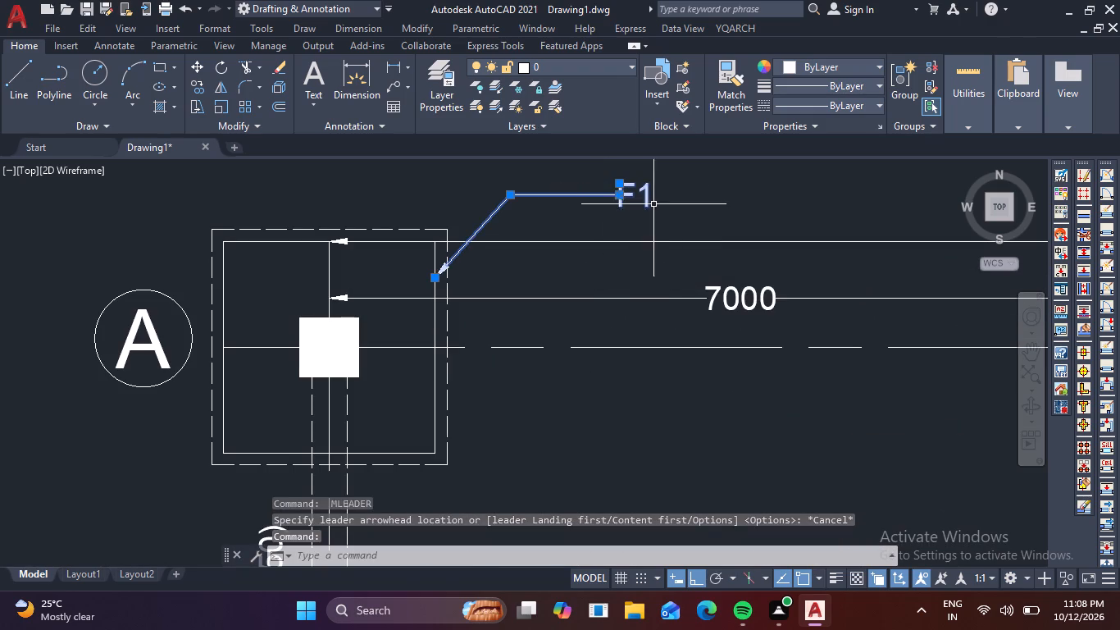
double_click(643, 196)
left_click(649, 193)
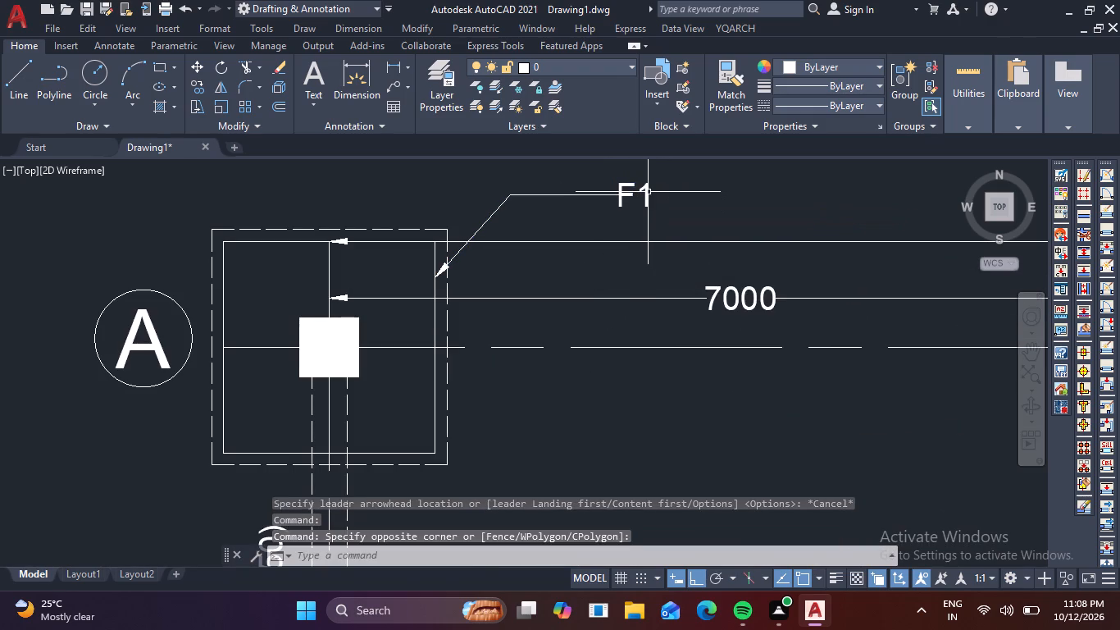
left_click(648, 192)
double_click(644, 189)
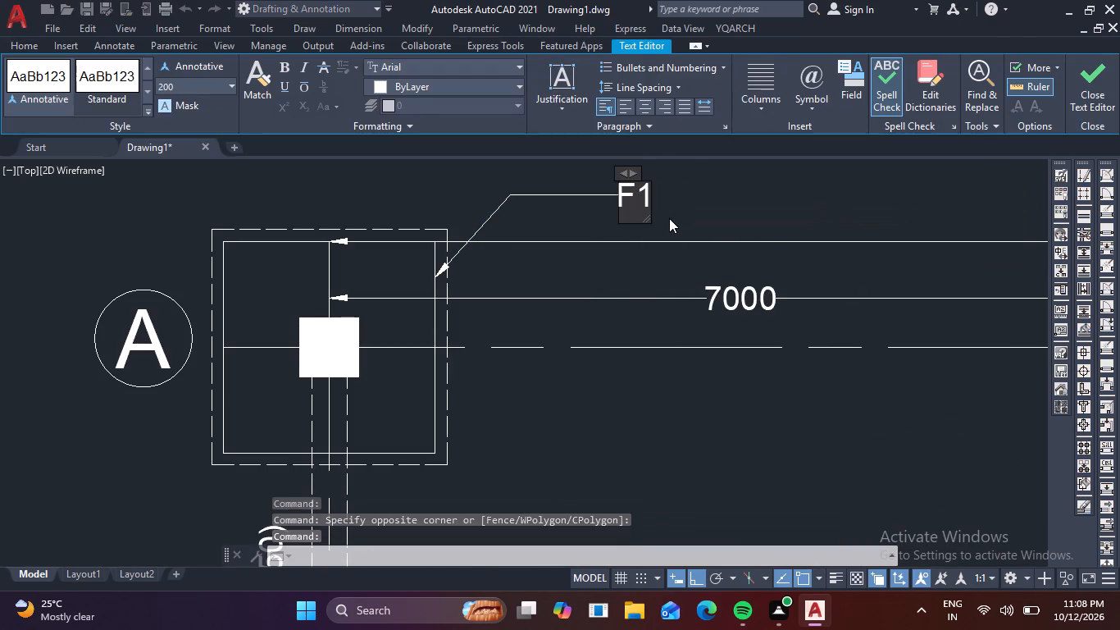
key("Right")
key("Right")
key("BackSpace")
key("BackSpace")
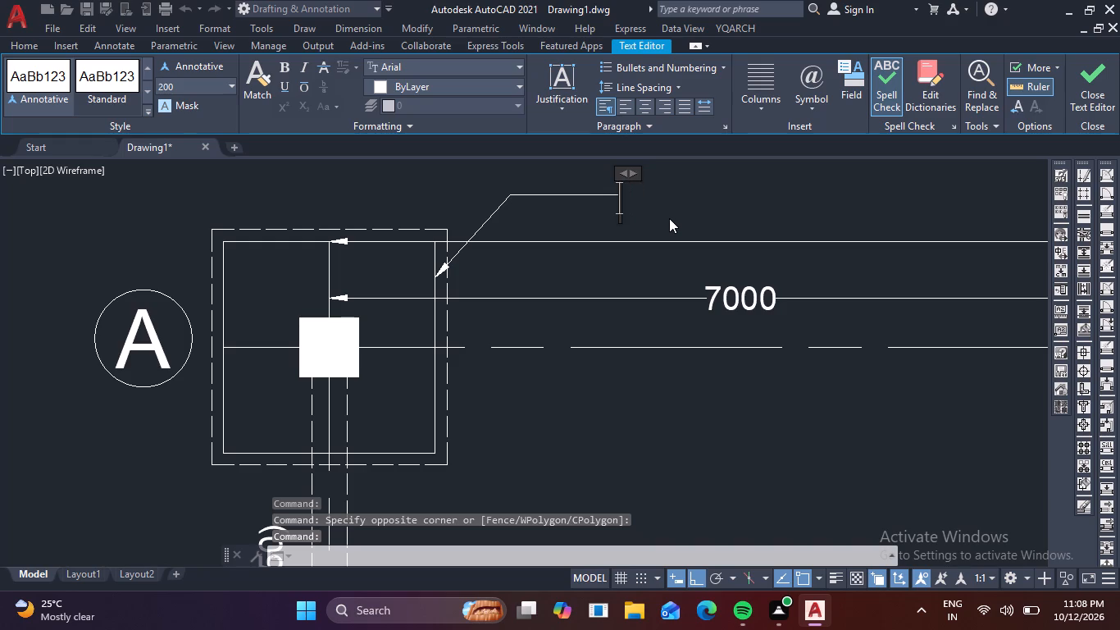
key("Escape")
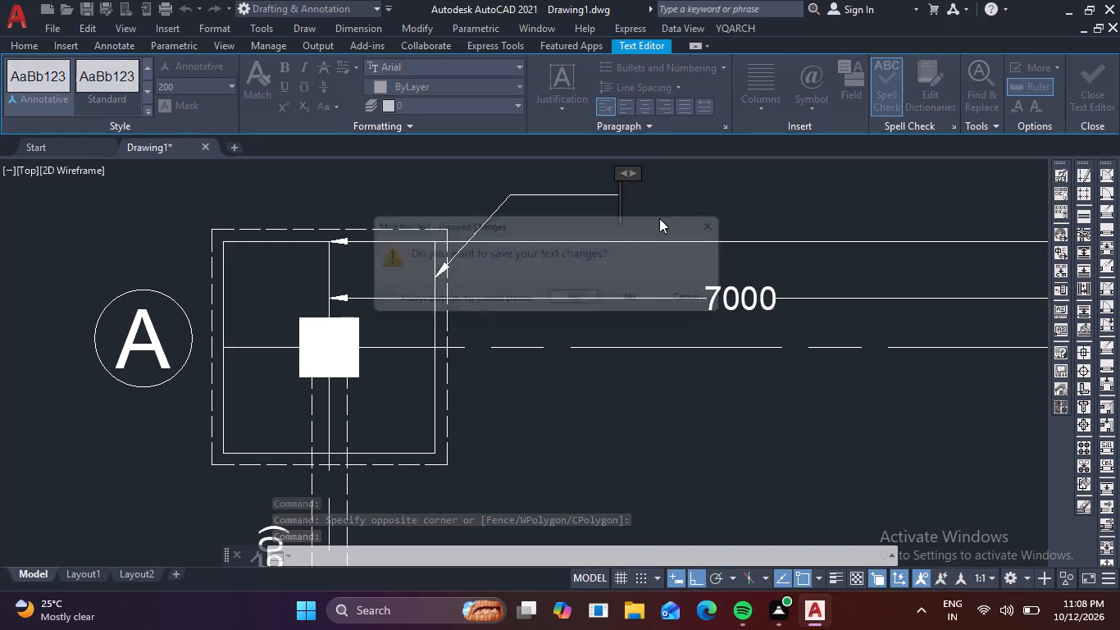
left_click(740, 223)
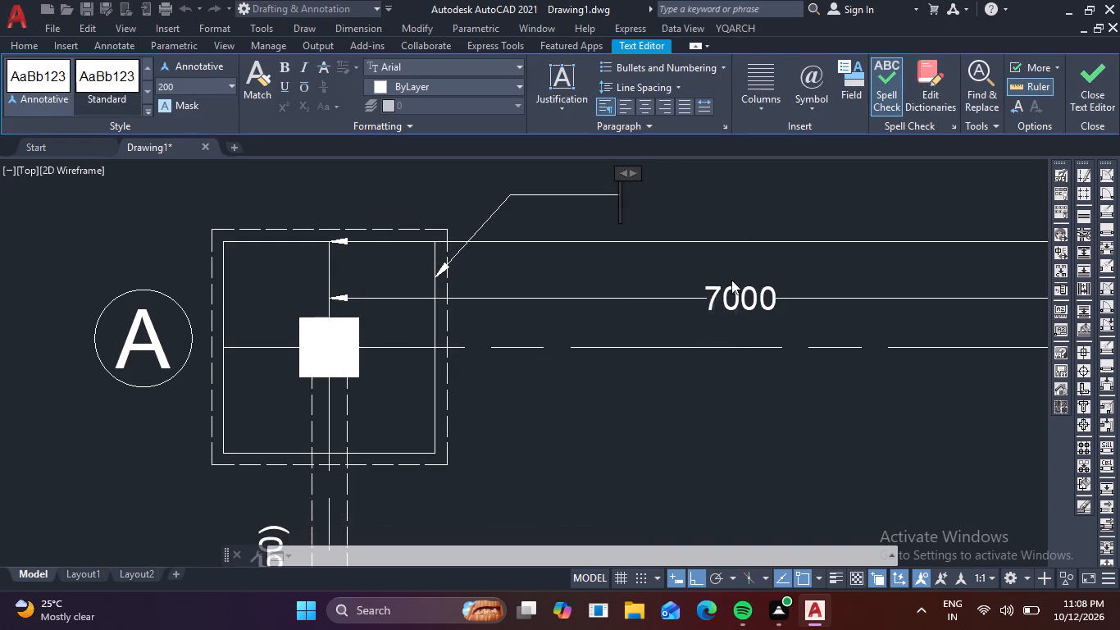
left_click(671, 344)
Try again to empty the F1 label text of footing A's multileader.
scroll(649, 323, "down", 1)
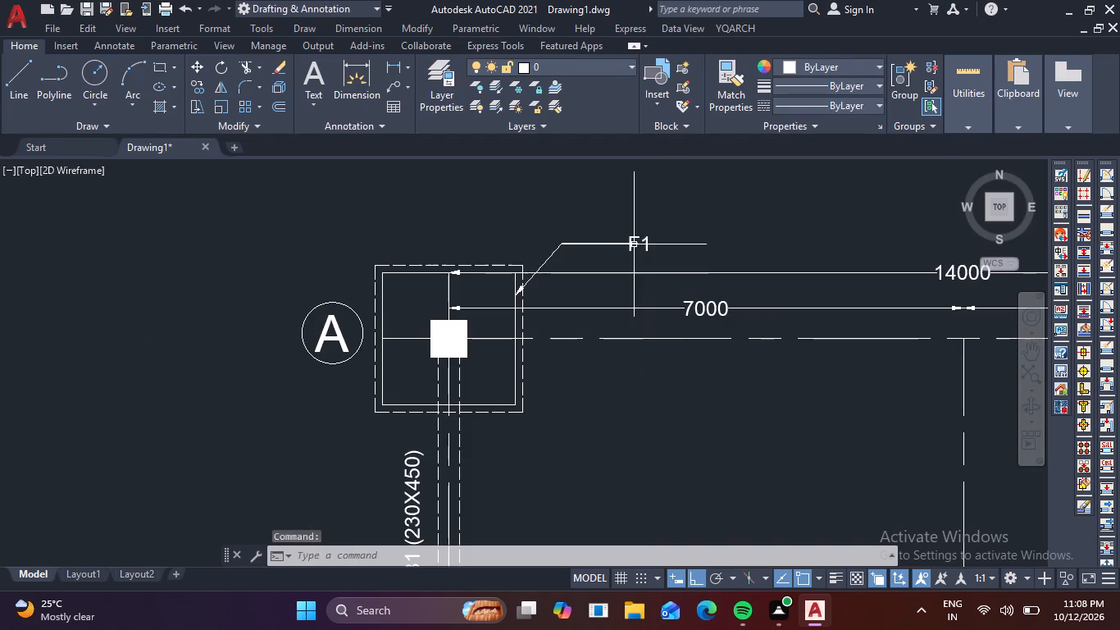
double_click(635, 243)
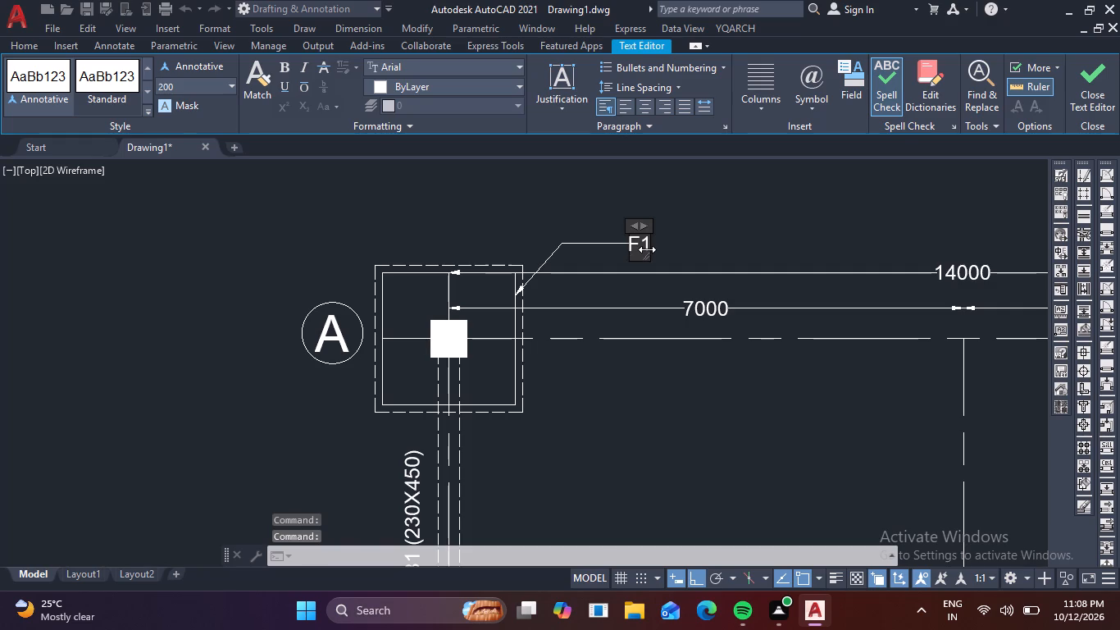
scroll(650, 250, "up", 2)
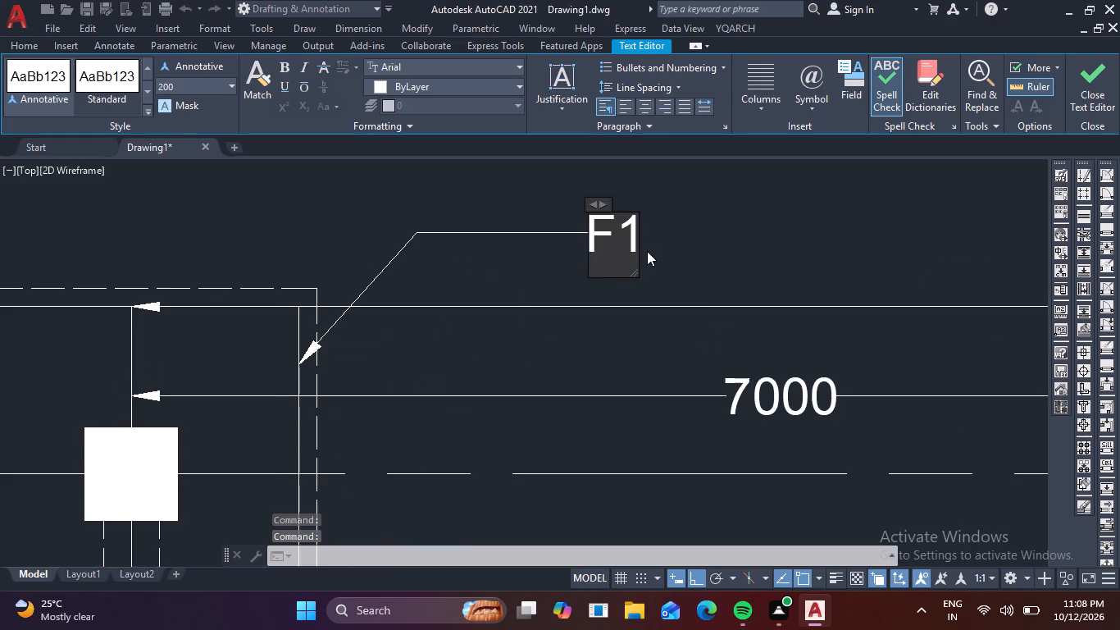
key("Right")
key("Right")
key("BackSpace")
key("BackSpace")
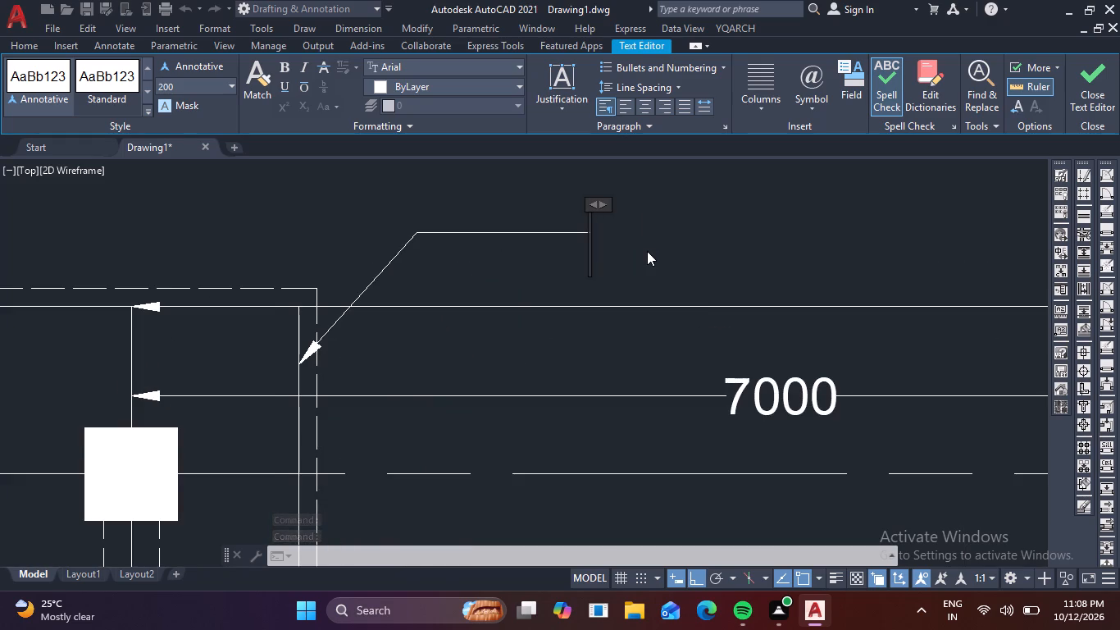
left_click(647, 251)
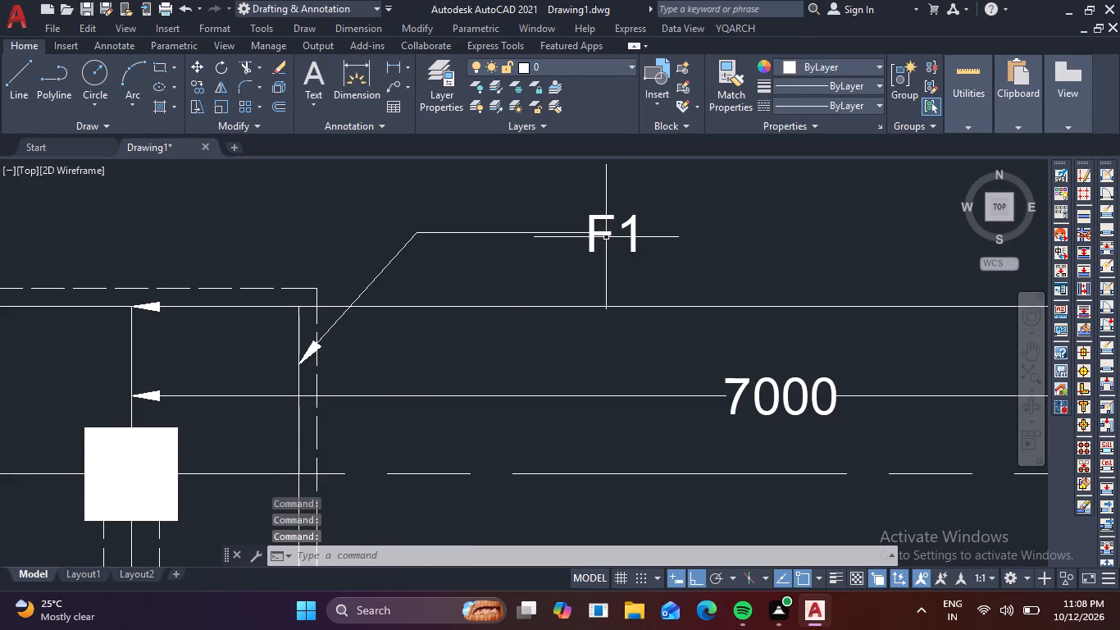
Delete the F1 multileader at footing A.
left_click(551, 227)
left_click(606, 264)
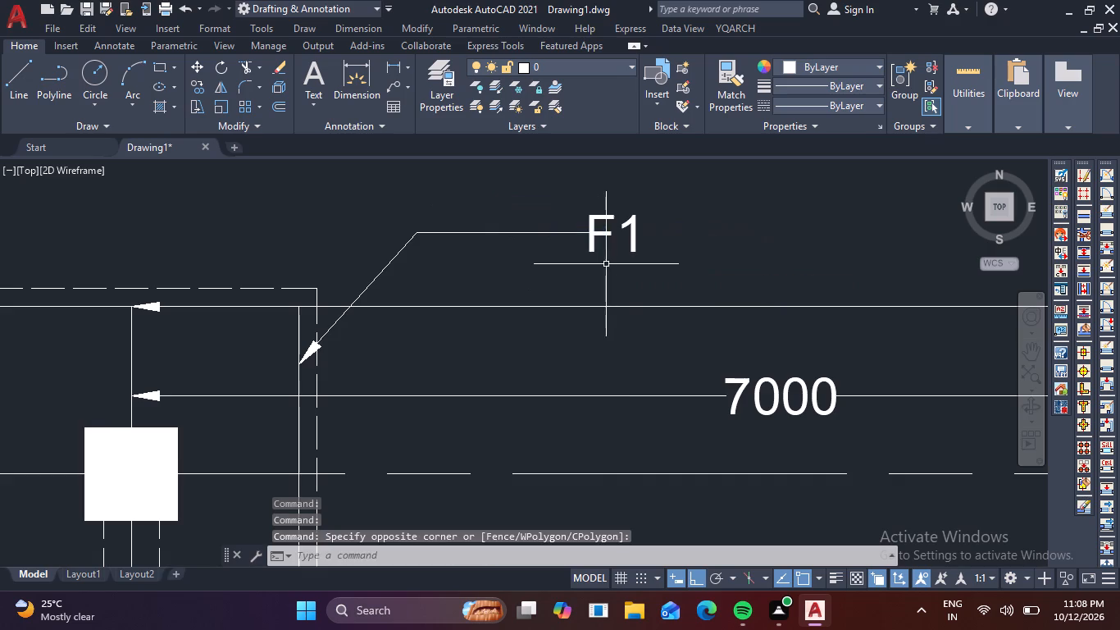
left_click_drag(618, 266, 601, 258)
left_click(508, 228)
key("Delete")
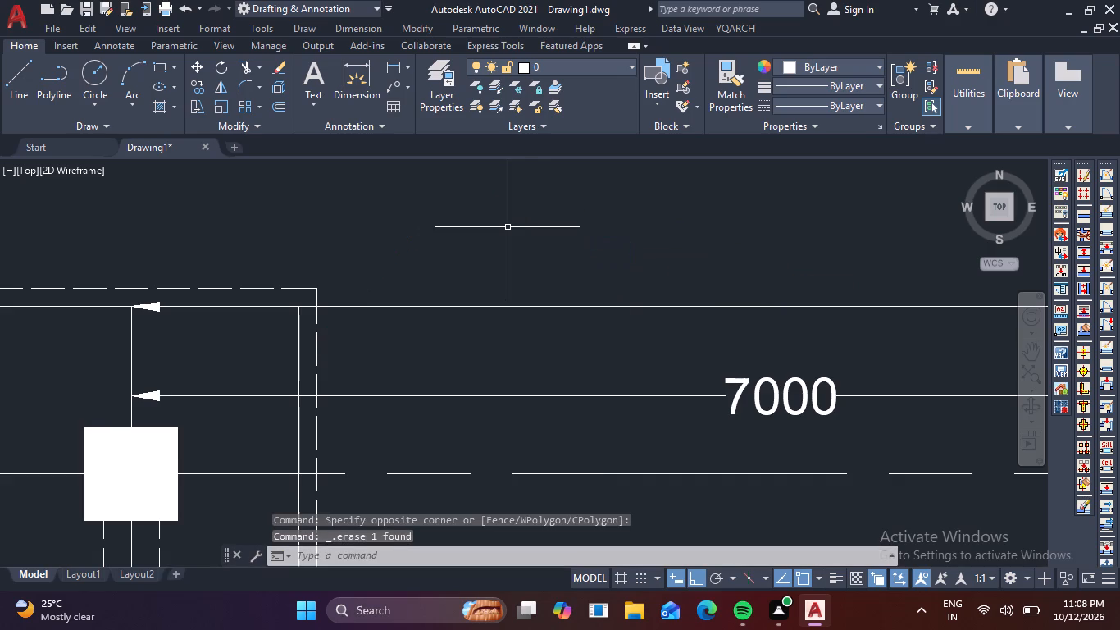
Add a multileader without text pointing to the right inner edge of footing A, with a horizontal landing about 750 long.
type("MULT")
key("space")
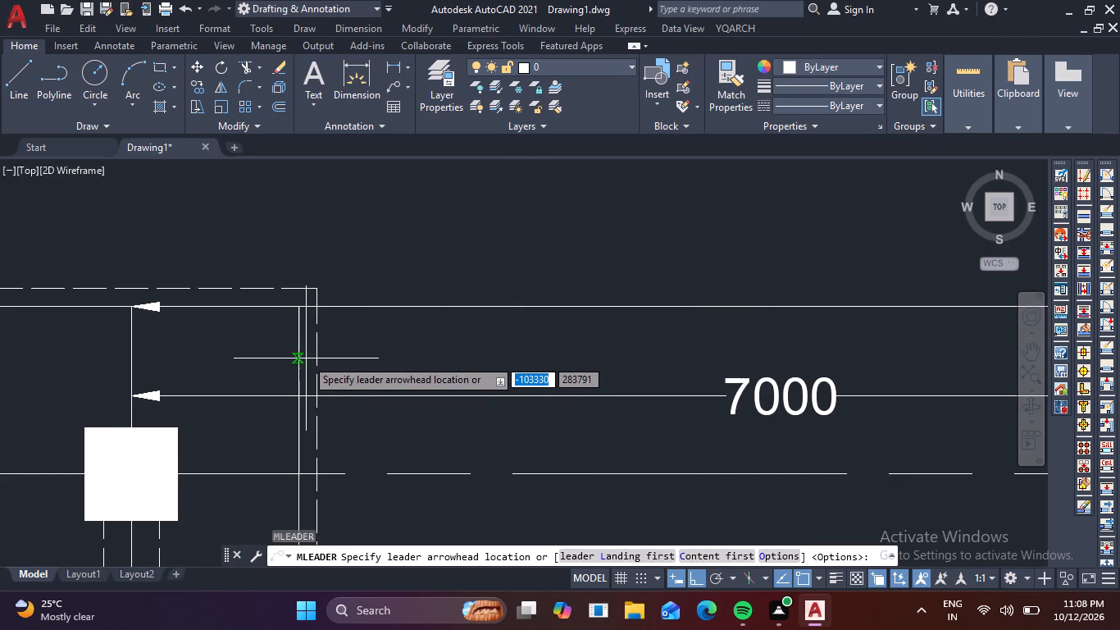
left_click(302, 365)
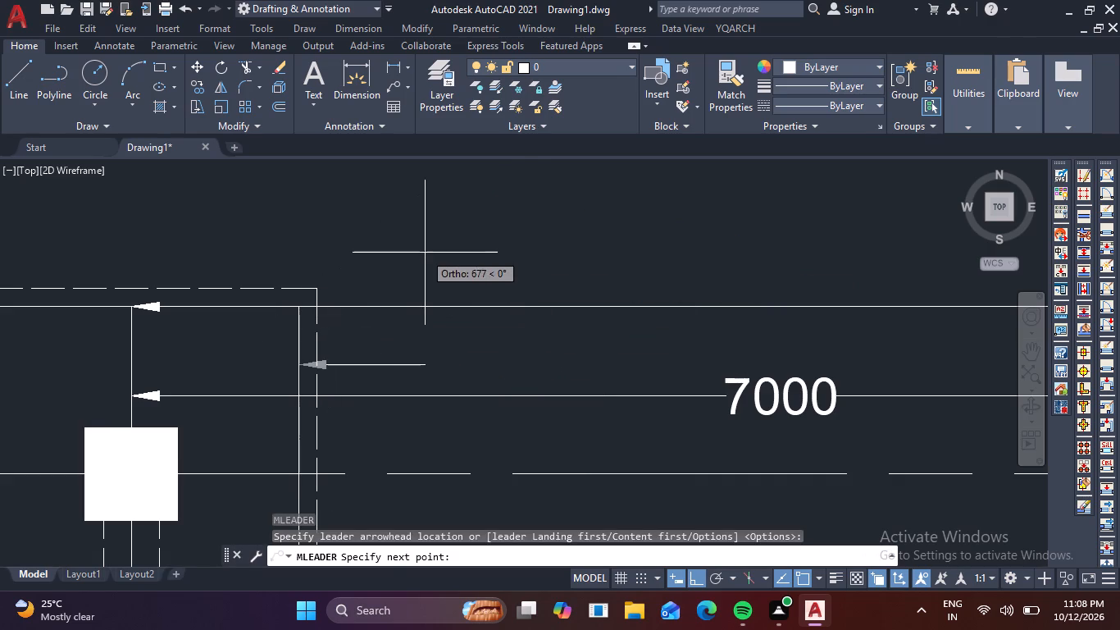
key("F8")
left_click(404, 266)
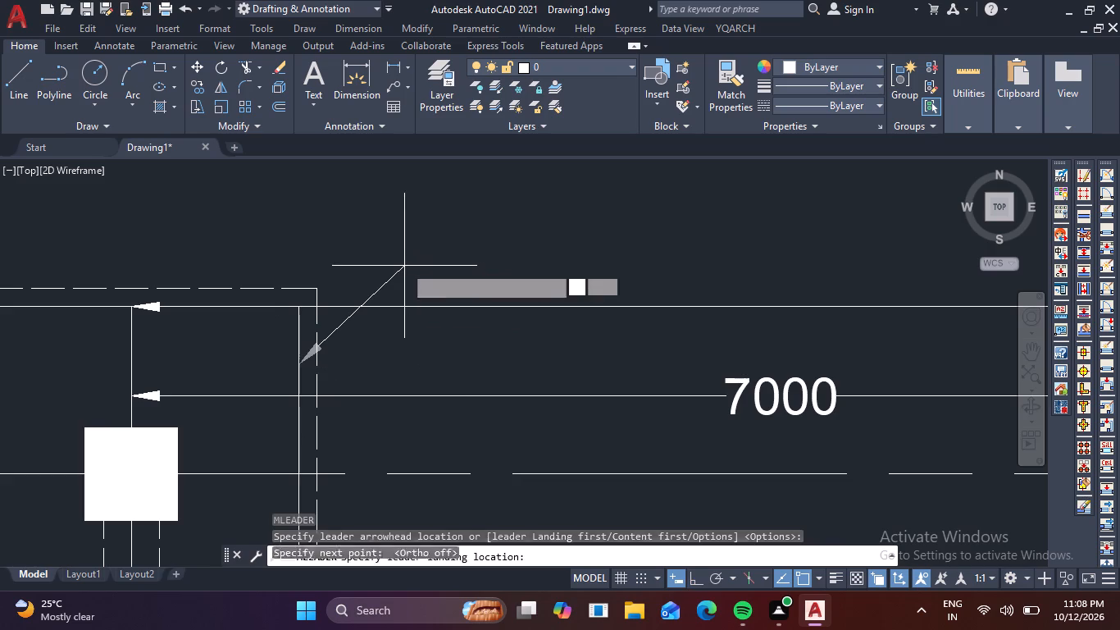
key("F8")
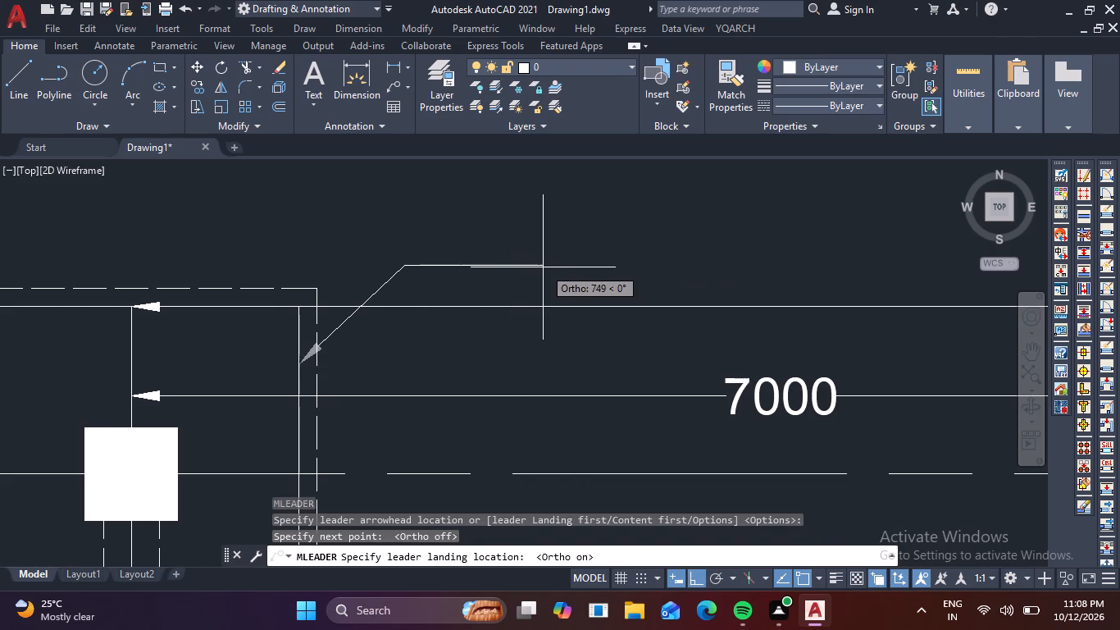
left_click(541, 267)
left_click(588, 261)
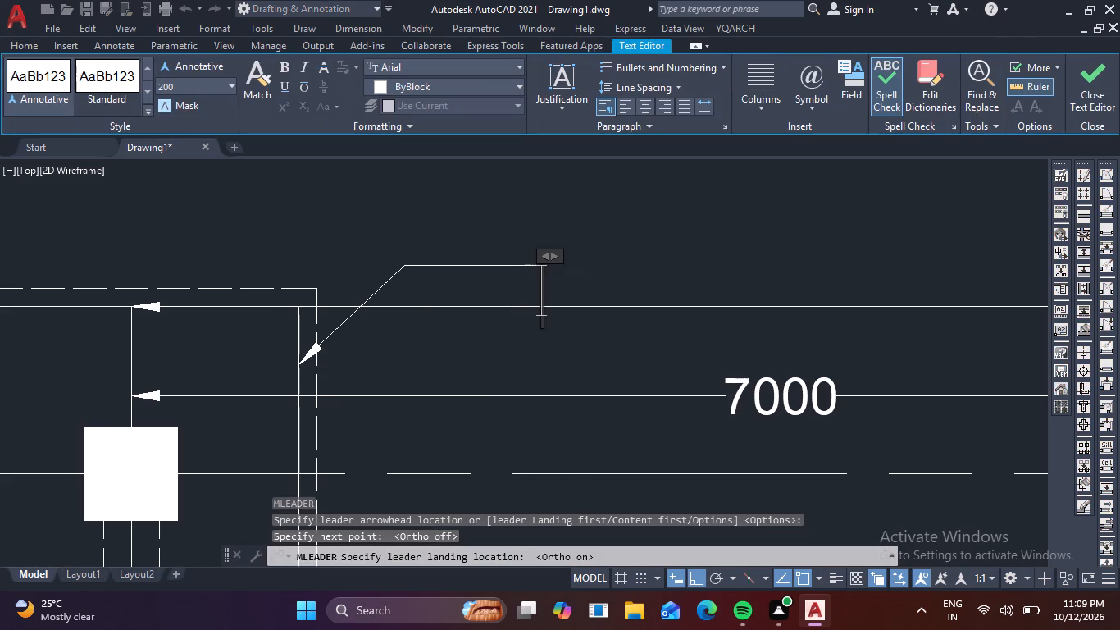
Copy the PB1 (230X450) label between rows A and B to the empty area above the 14000 dimension.
scroll(503, 268, "down", 3)
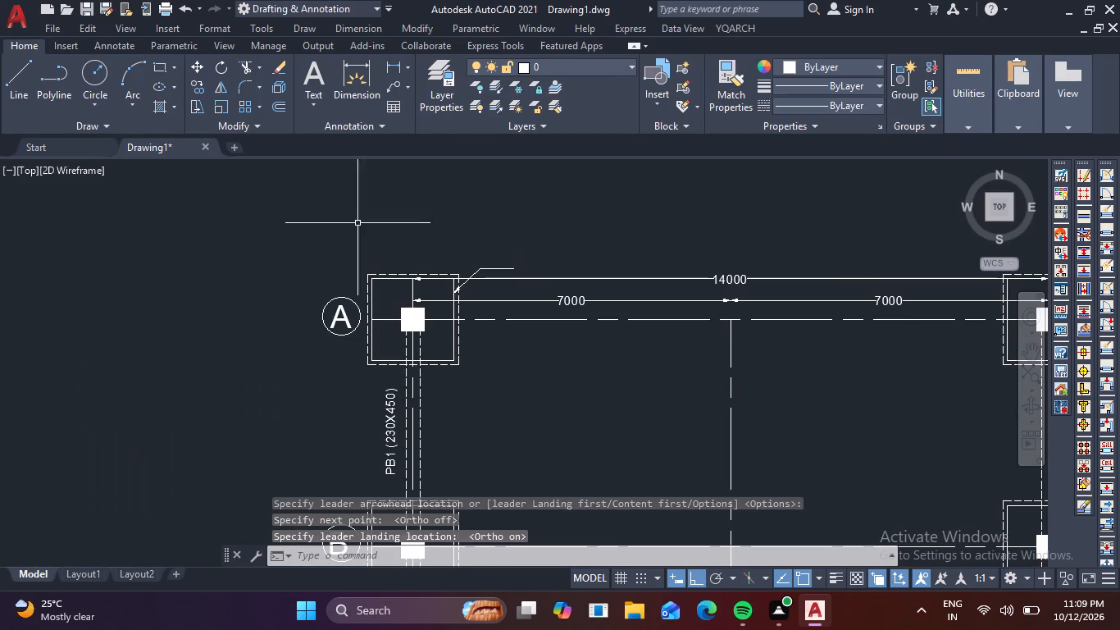
scroll(394, 317, "up", 1)
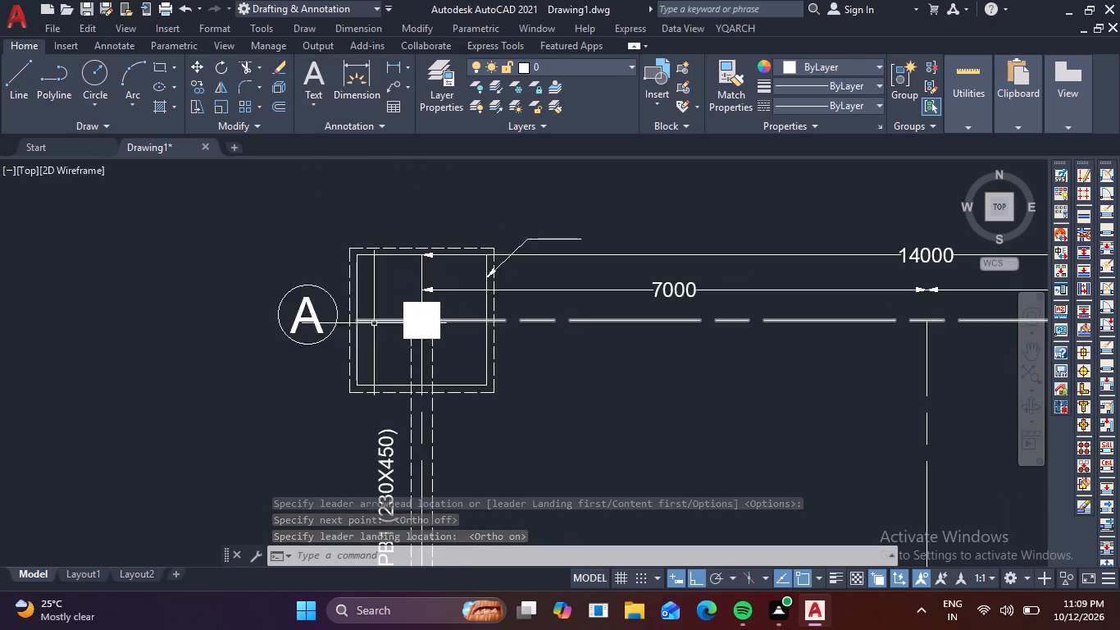
scroll(371, 323, "up", 1)
scroll(333, 317, "down", 4)
scroll(422, 310, "up", 1)
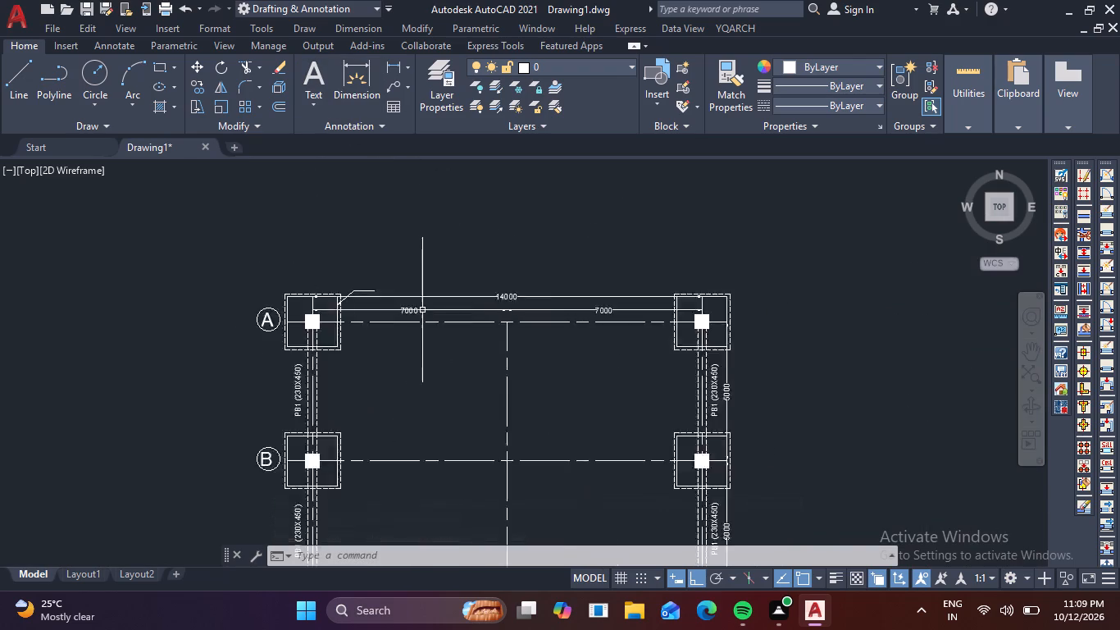
scroll(422, 310, "up", 1)
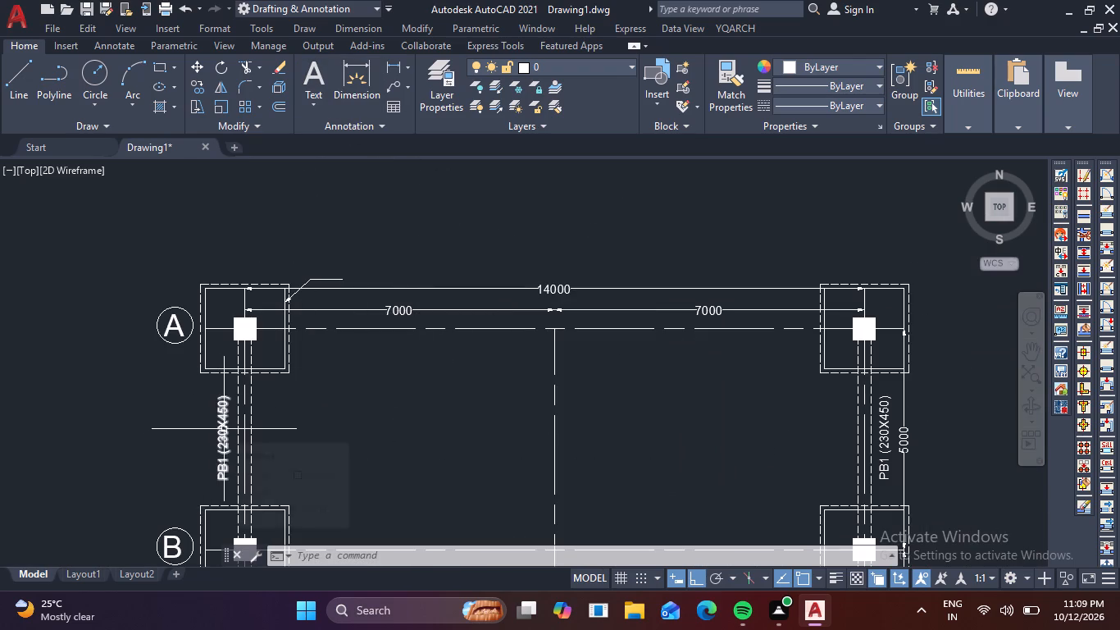
left_click(224, 429)
type("CO")
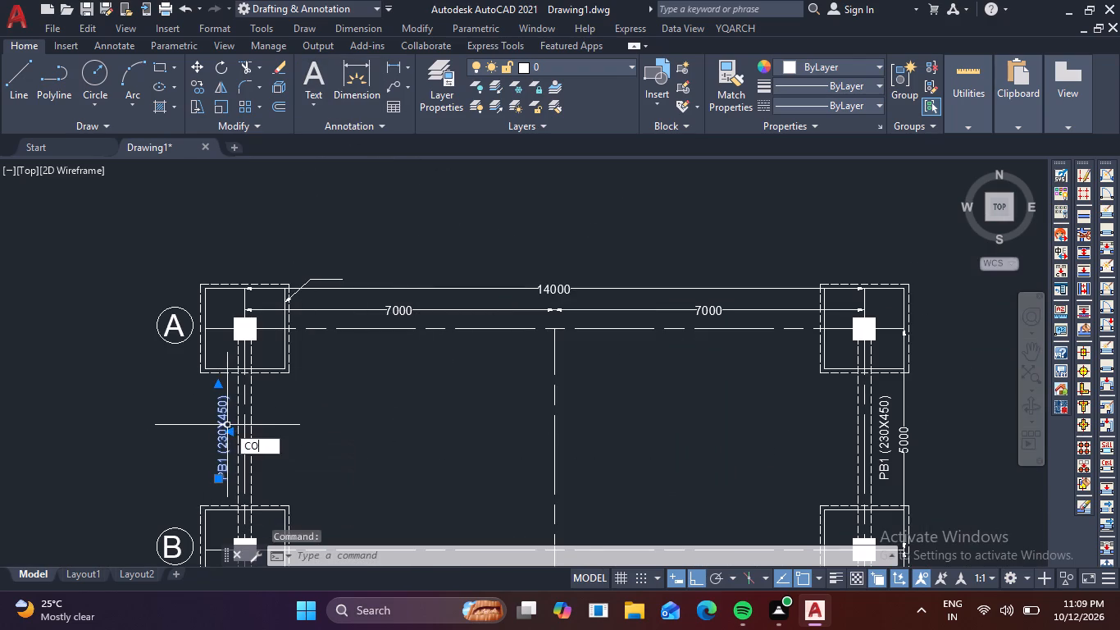
key("space")
left_click(201, 430)
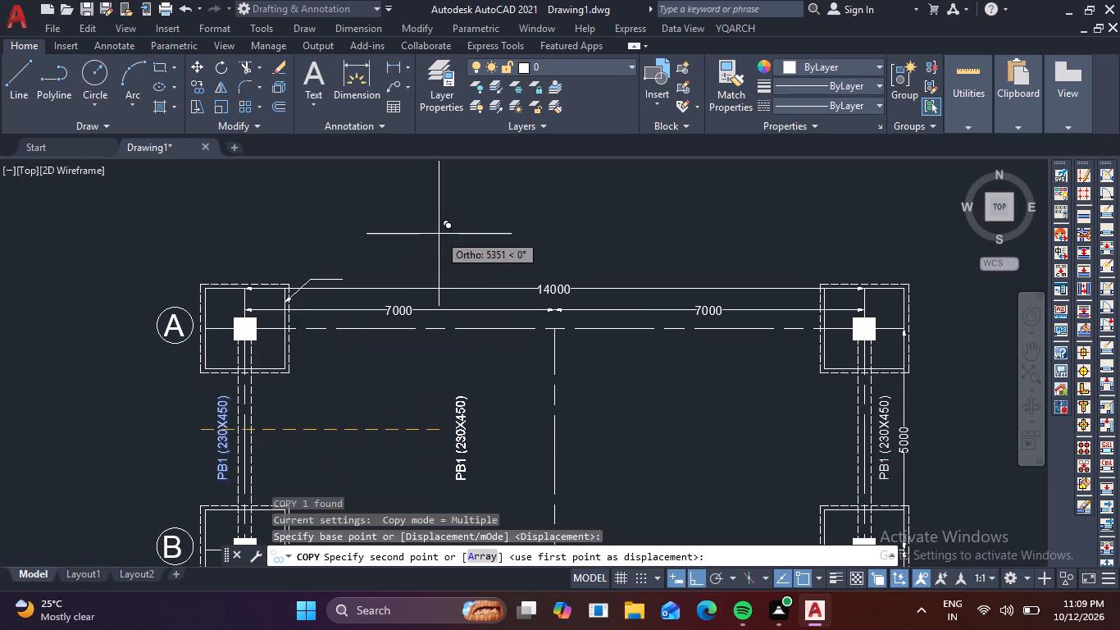
key("F8")
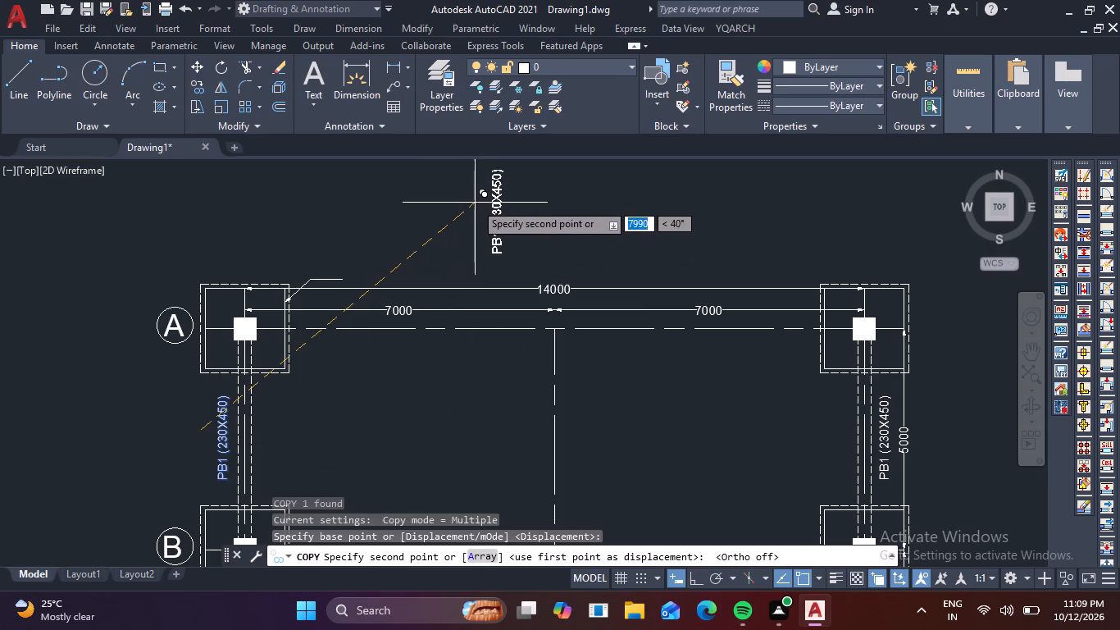
left_click(476, 201)
key("Escape")
key("Escape")
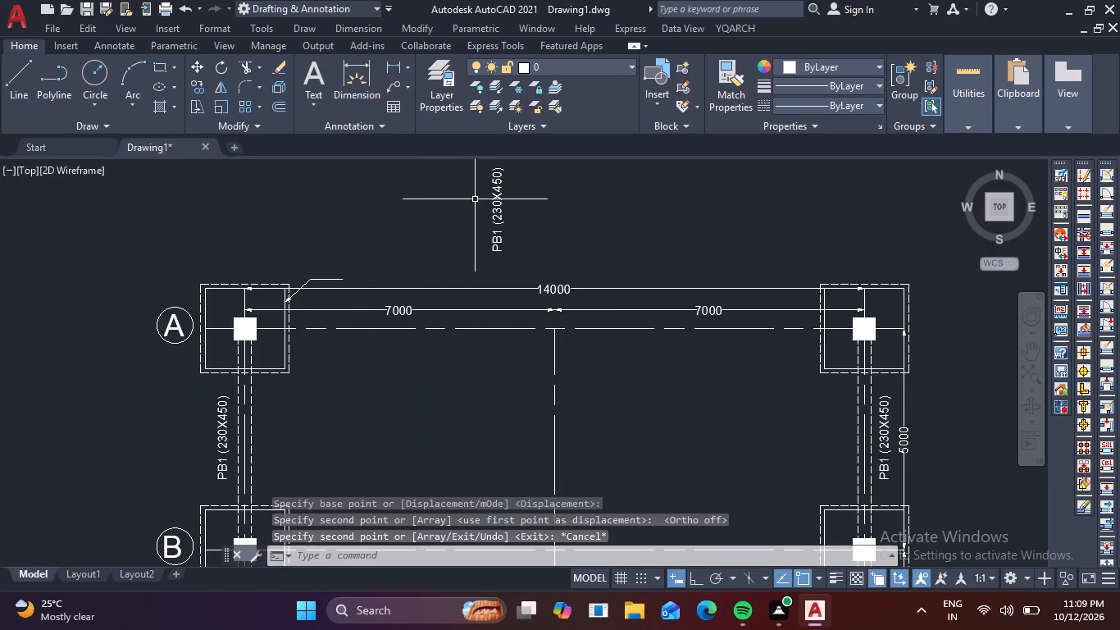
key("Escape")
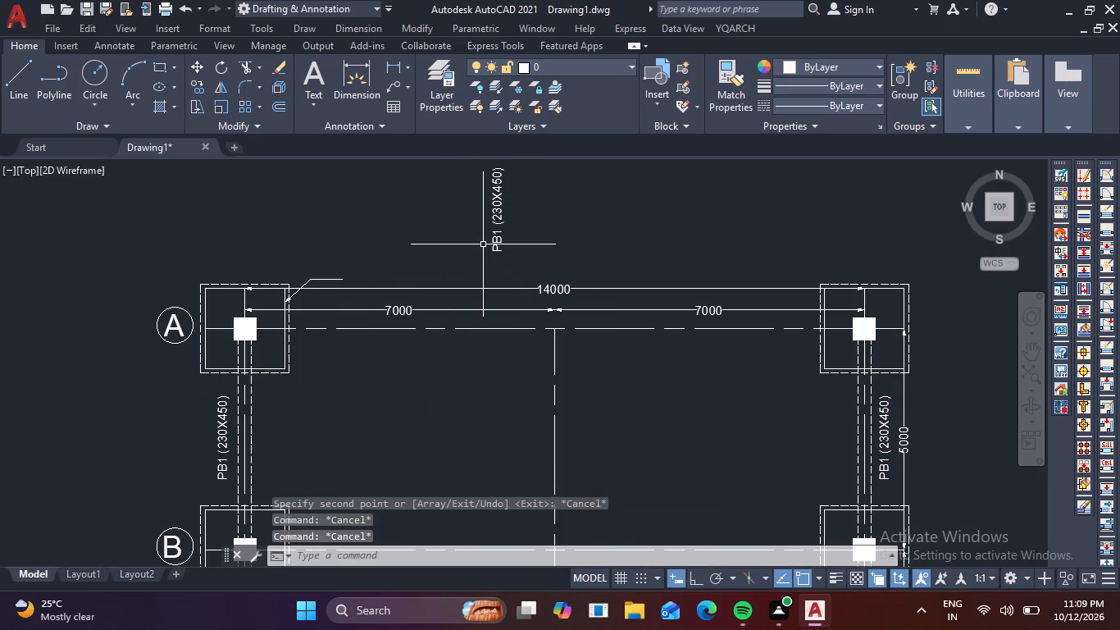
Rotate the copied PB1 (230X450) label above the 14000 dimension so that it reads horizontally.
left_click(494, 241)
key("r")
key("o")
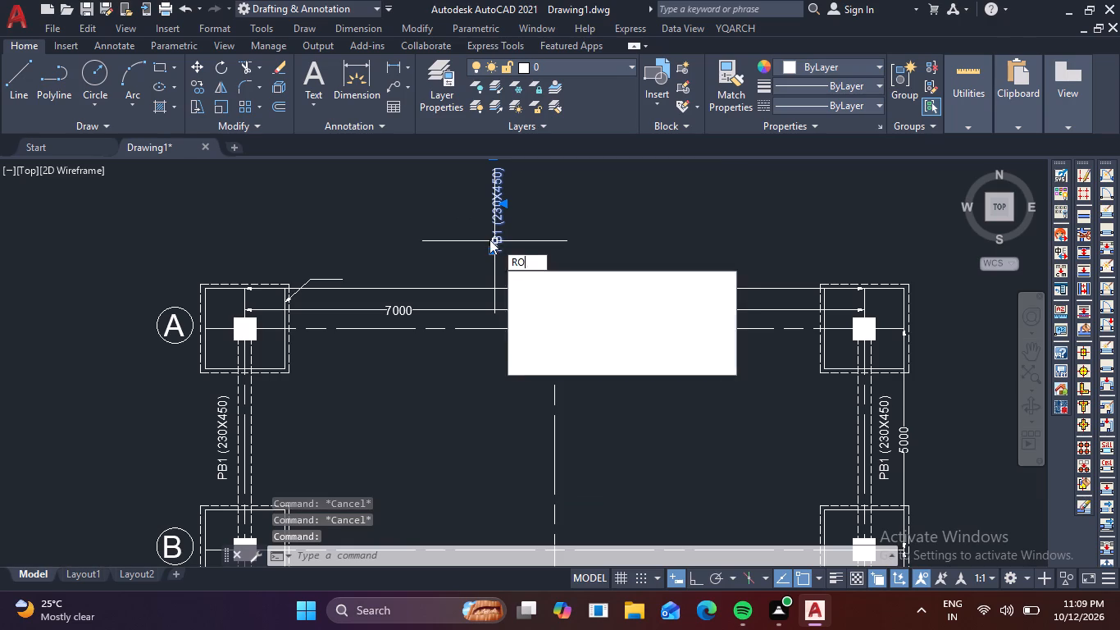
key("space")
left_click(489, 240)
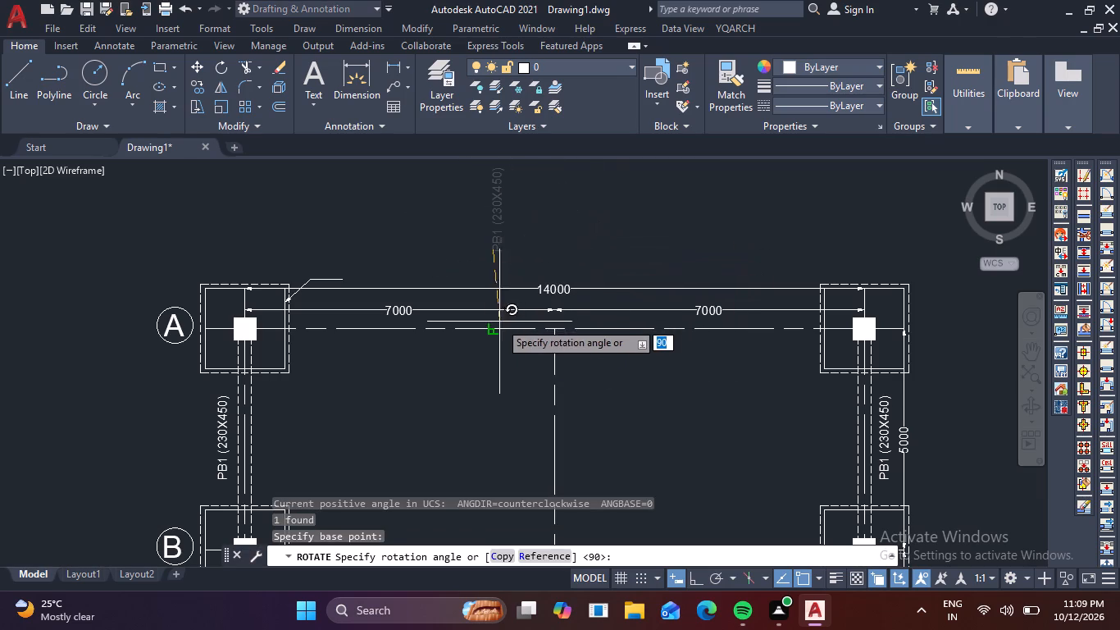
key("F8")
left_click(498, 396)
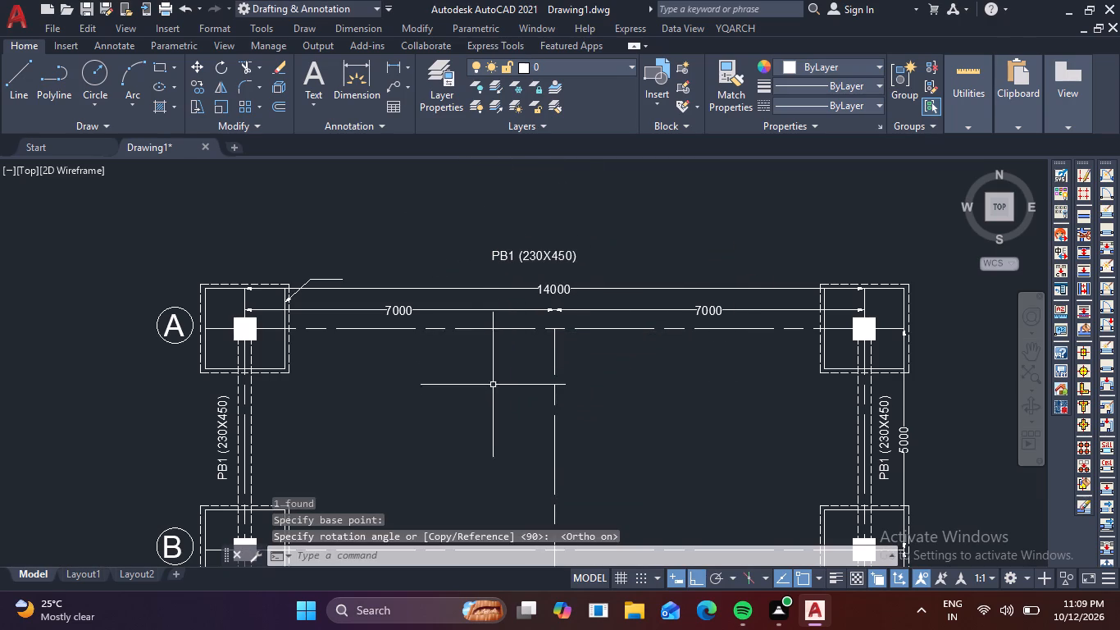
Replace the text of the horizontal PB1 (230X450) label above the 14000 dimension with F1.
double_click(542, 258)
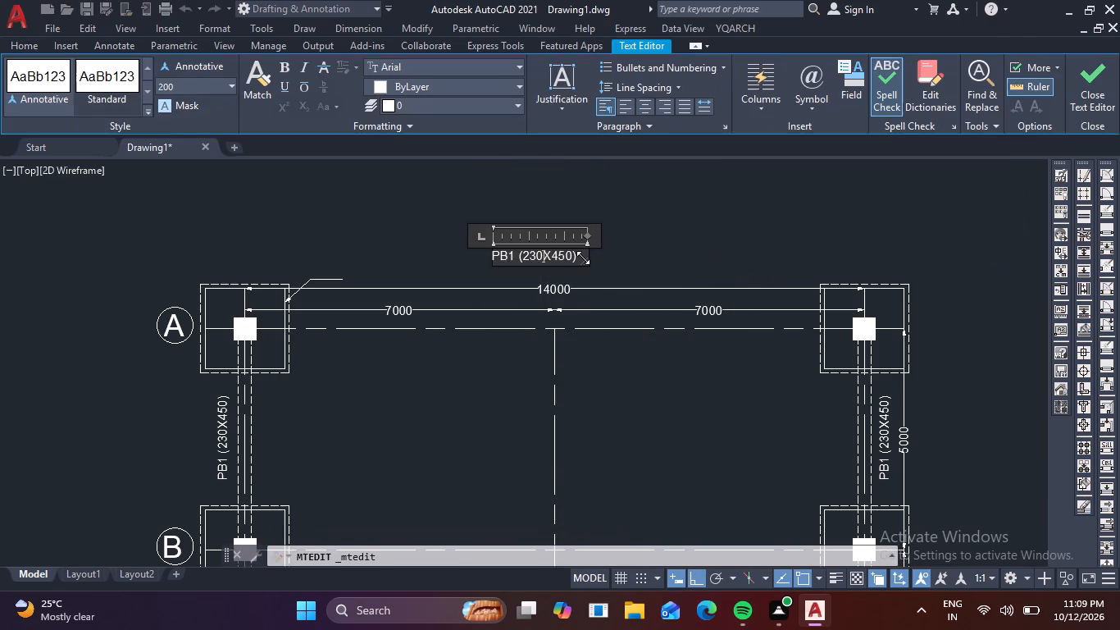
left_click(583, 258)
left_click(581, 254)
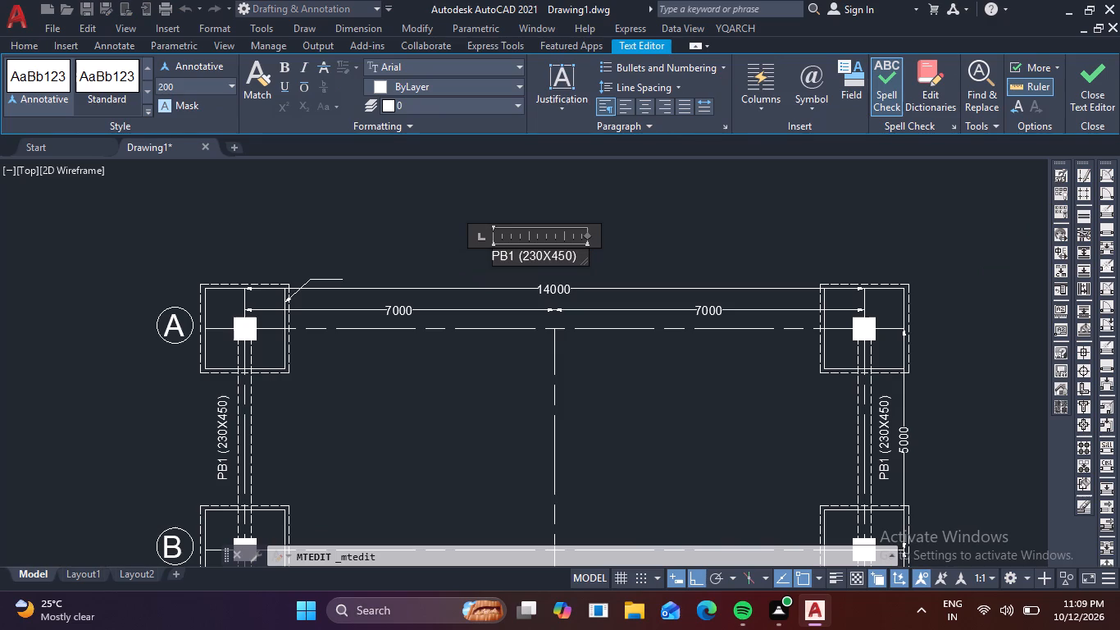
key("BackSpace")
key("BackSpace")
key("BackSpace")
key("BackSpace")
key("BackSpace")
key("BackSpace")
key("BackSpace")
key("BackSpace")
key("BackSpace")
key("BackSpace")
key("BackSpace")
key("BackSpace")
key("BackSpace")
key("BackSpace")
key("BackSpace")
key("BackSpace")
key("BackSpace")
key("BackSpace")
key("BackSpace")
key("BackSpace")
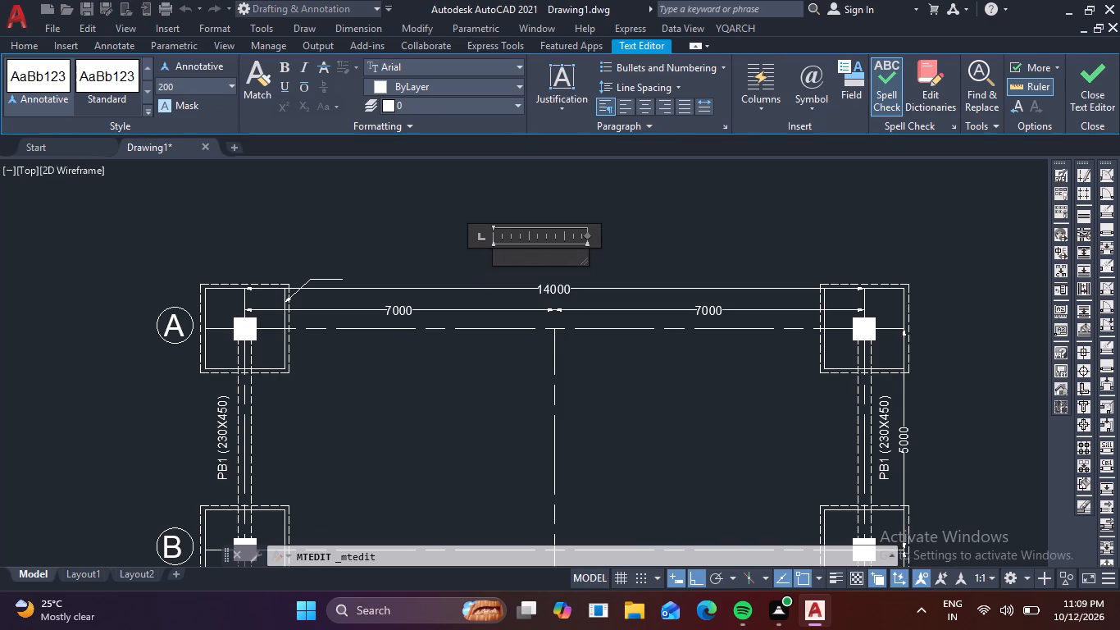
key("f")
key("1")
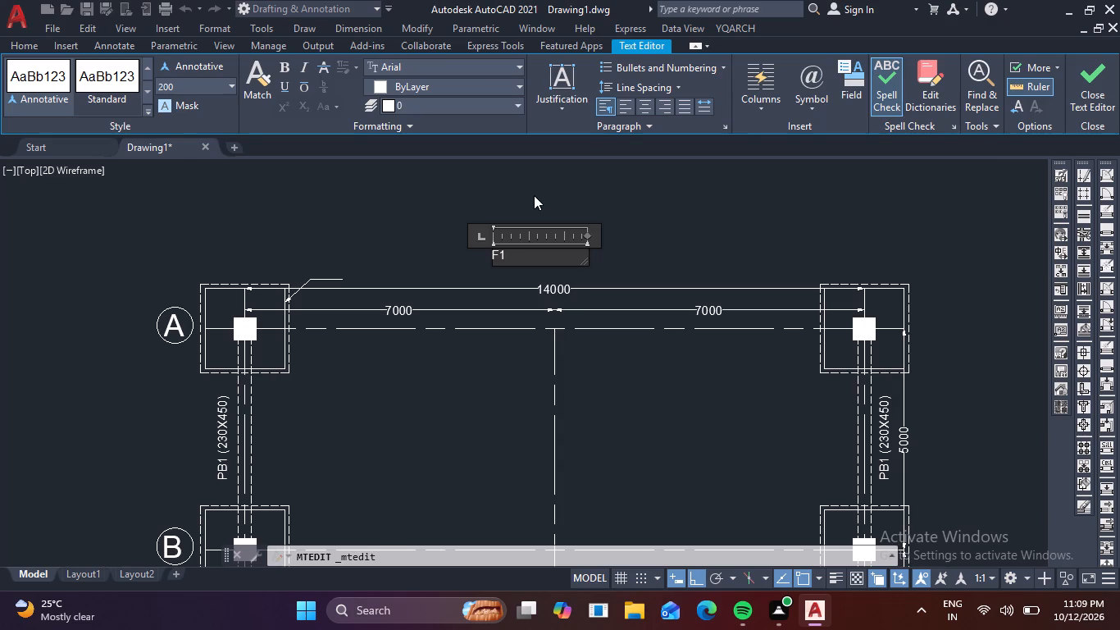
left_click(534, 195)
Move the F1 text to just above the horizontal landing of footing A's leader.
scroll(505, 265, "up", 2)
left_click(505, 265)
left_click(455, 235)
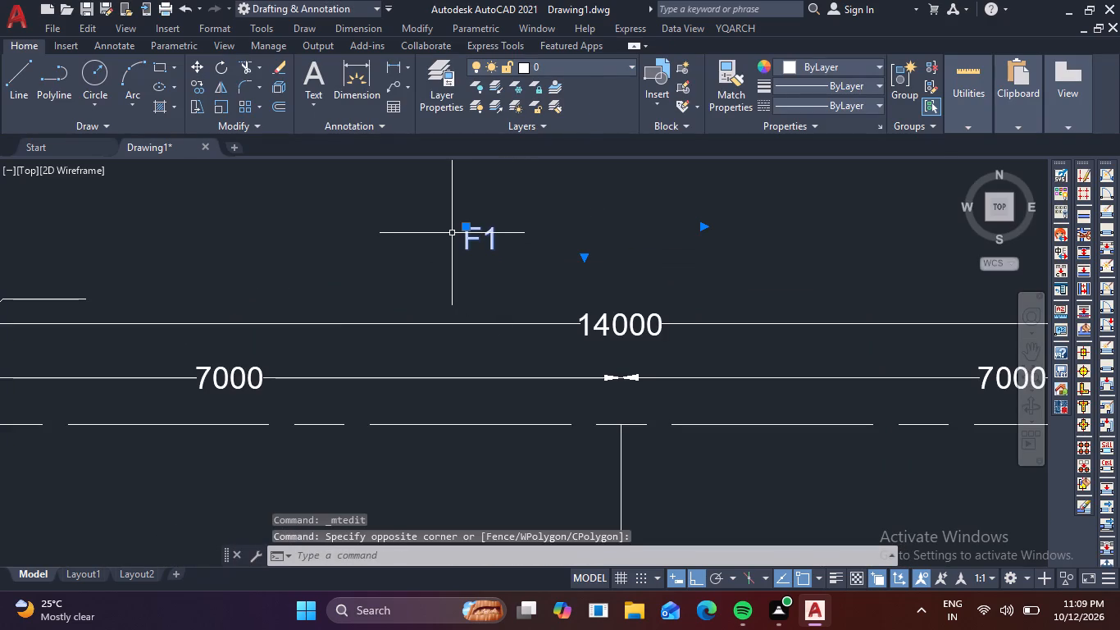
type("M")
key("space")
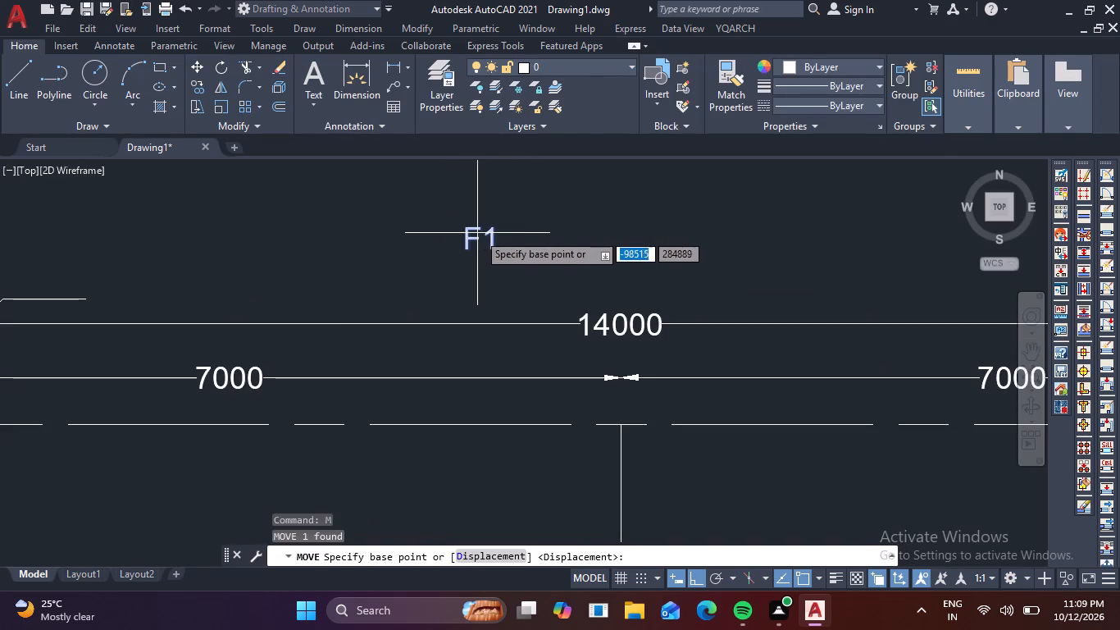
left_click(479, 233)
scroll(369, 206, "down", 2)
middle_click_drag(367, 207, 479, 217)
scroll(377, 235, "up", 2)
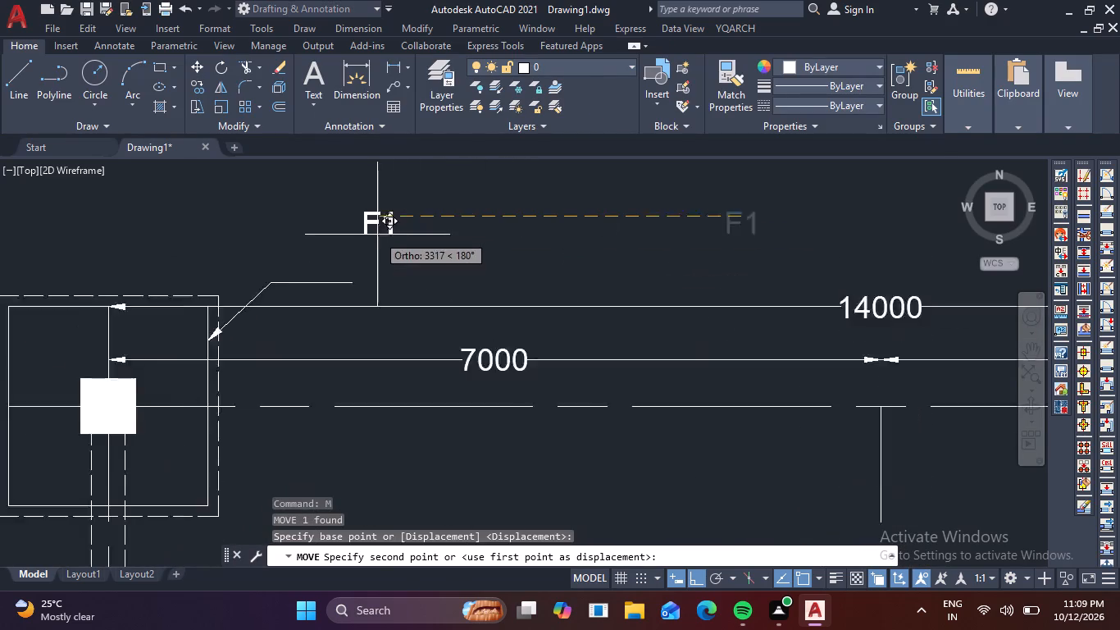
scroll(377, 235, "up", 1)
key("F8")
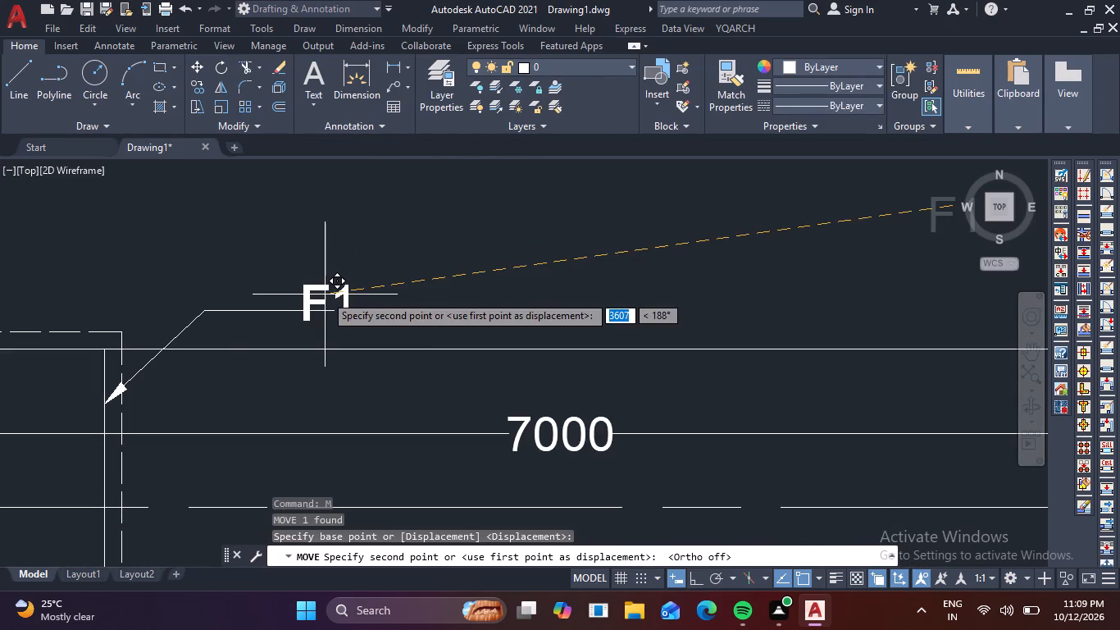
left_click(282, 272)
Copy footing A's F1 text and leader from the arrow tip to the matching right inner edge of the left-hand footing B.
left_click(356, 322)
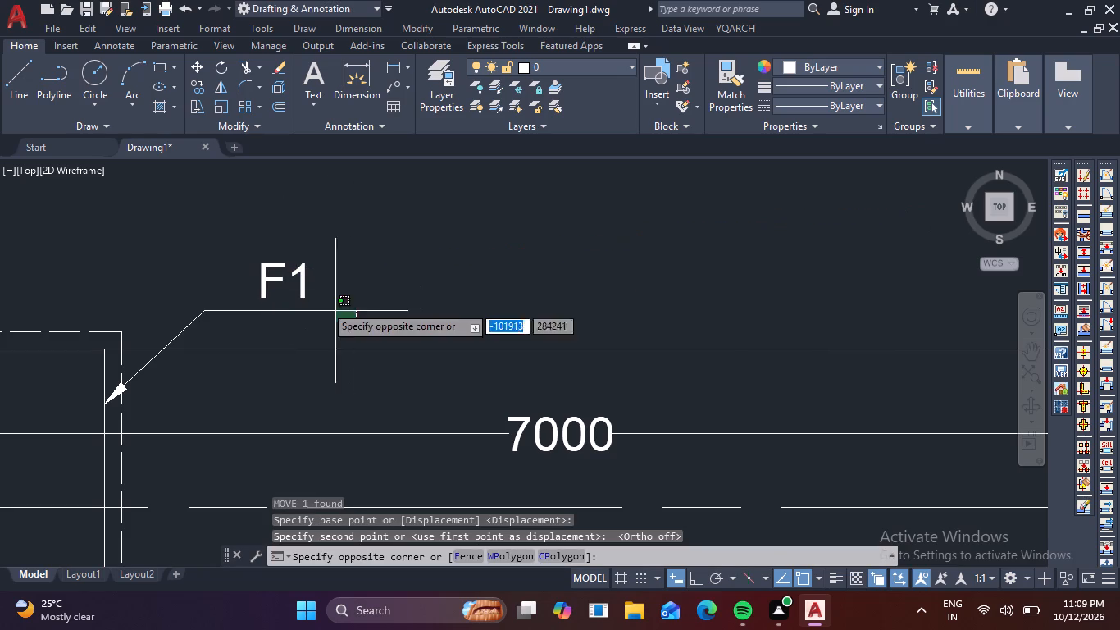
left_click(227, 241)
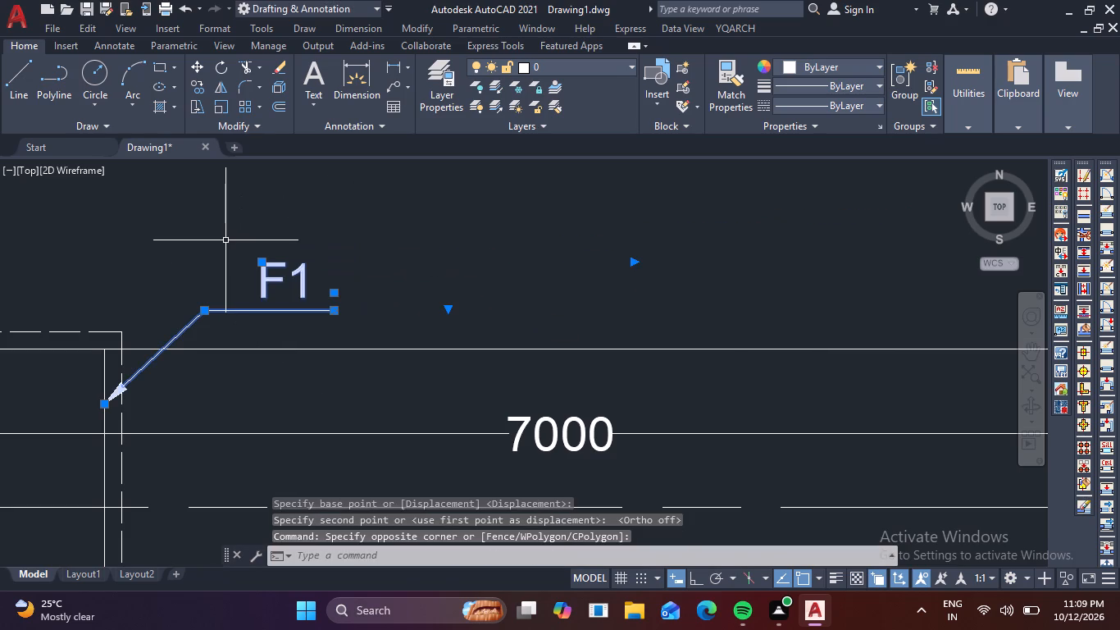
type("CO")
key("space")
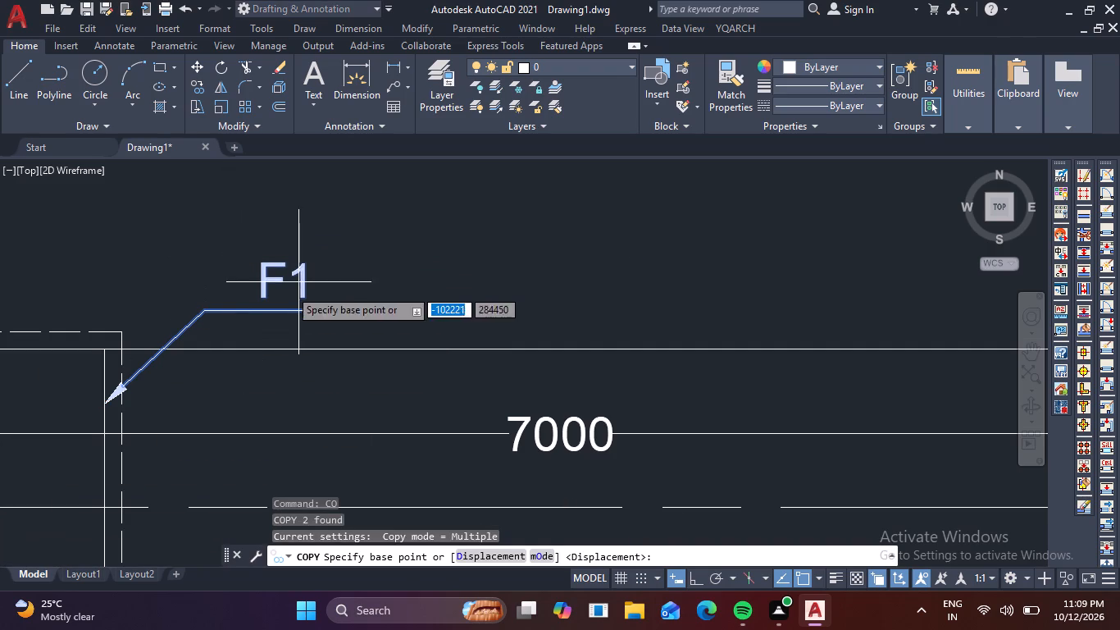
middle_click_drag(280, 360, 885, 191)
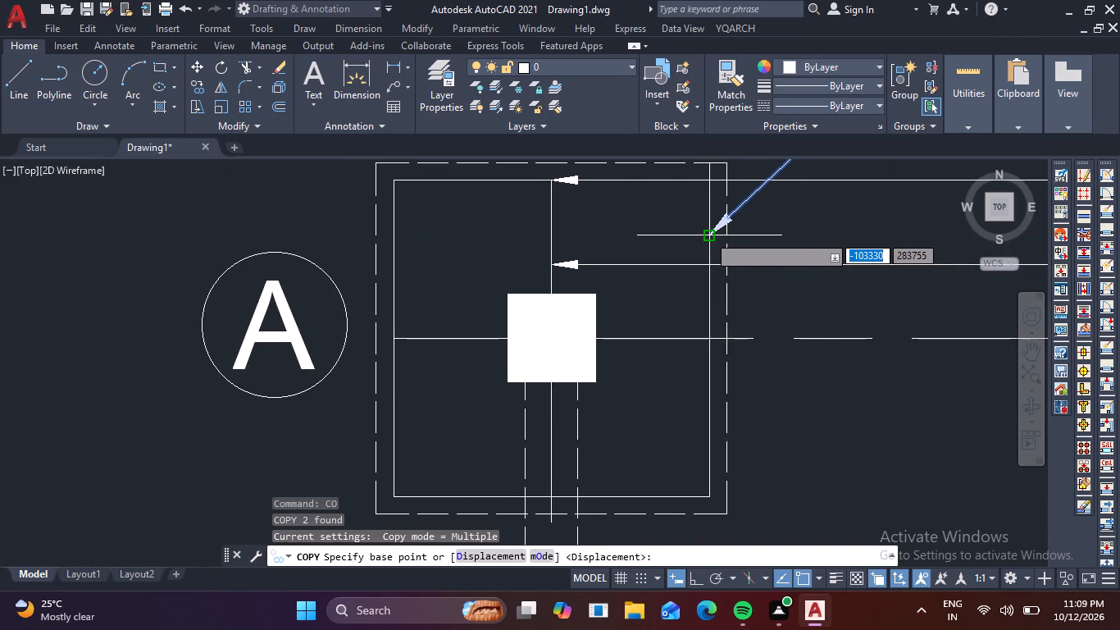
left_click(710, 233)
scroll(712, 415, "down", 2)
middle_click_drag(741, 483, 741, 484)
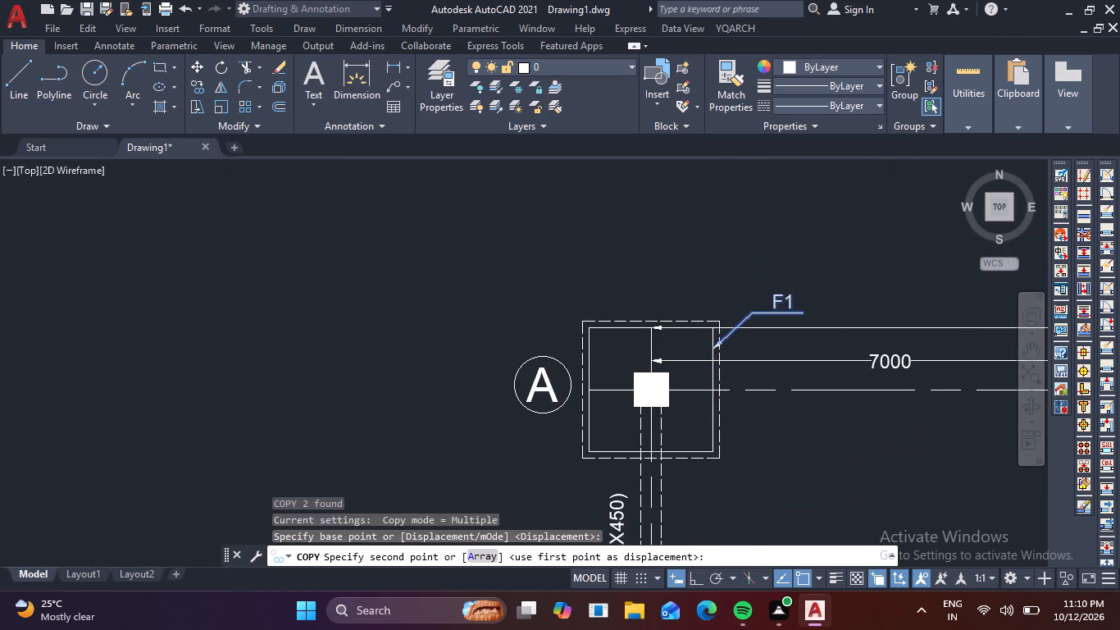
middle_click_drag(741, 484, 690, 258)
scroll(672, 468, "up", 3)
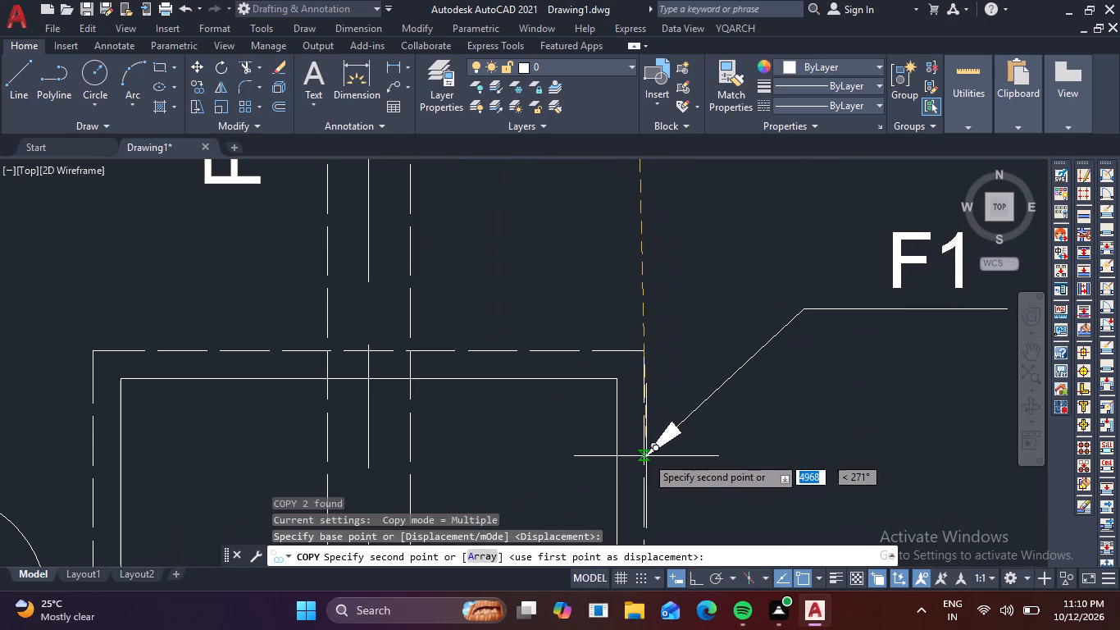
left_click(621, 454)
Place another copy of the F1 leader on the right inner edge of the left-hand footing in row C.
scroll(660, 449, "down", 1)
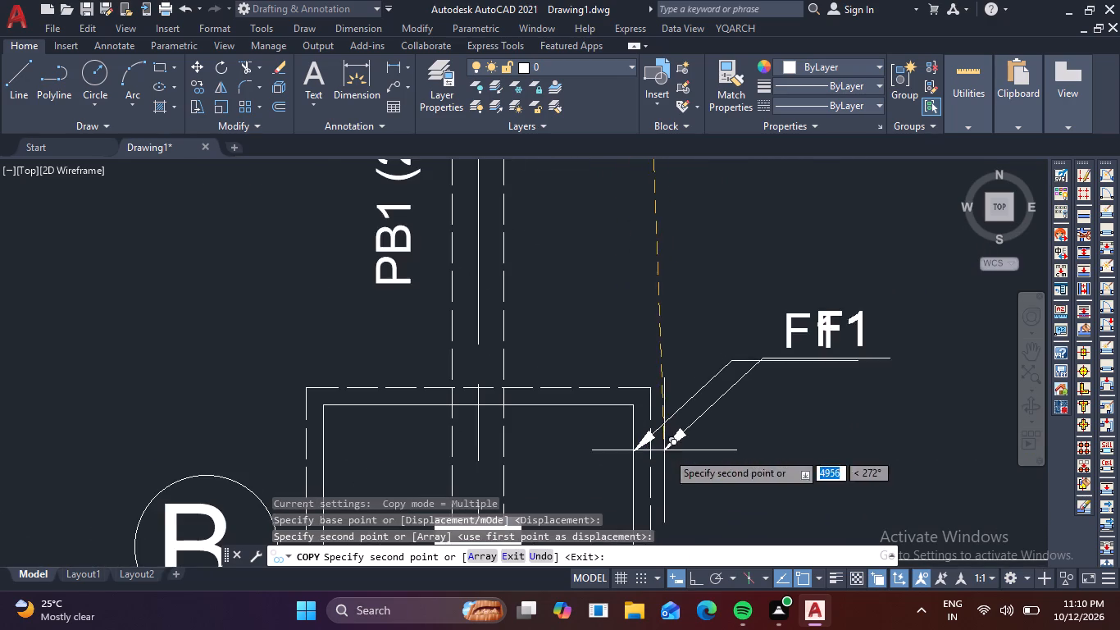
middle_click_drag(699, 486, 681, 280)
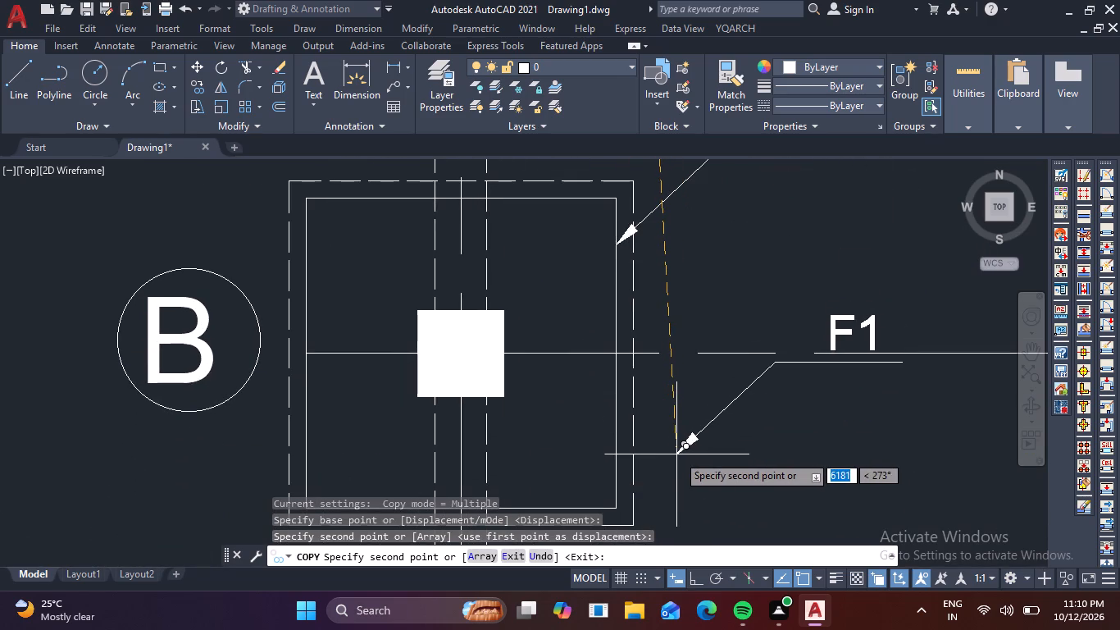
middle_click_drag(704, 501, 686, 425)
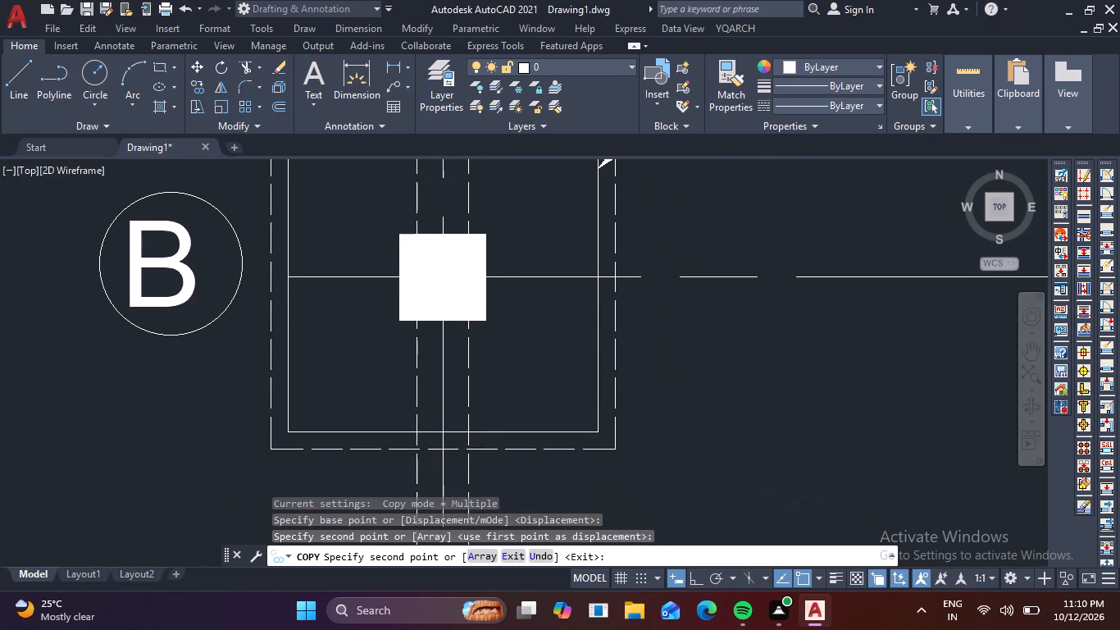
middle_click_drag(686, 425, 686, 422)
scroll(698, 454, "down", 1)
middle_click_drag(698, 460, 657, 201)
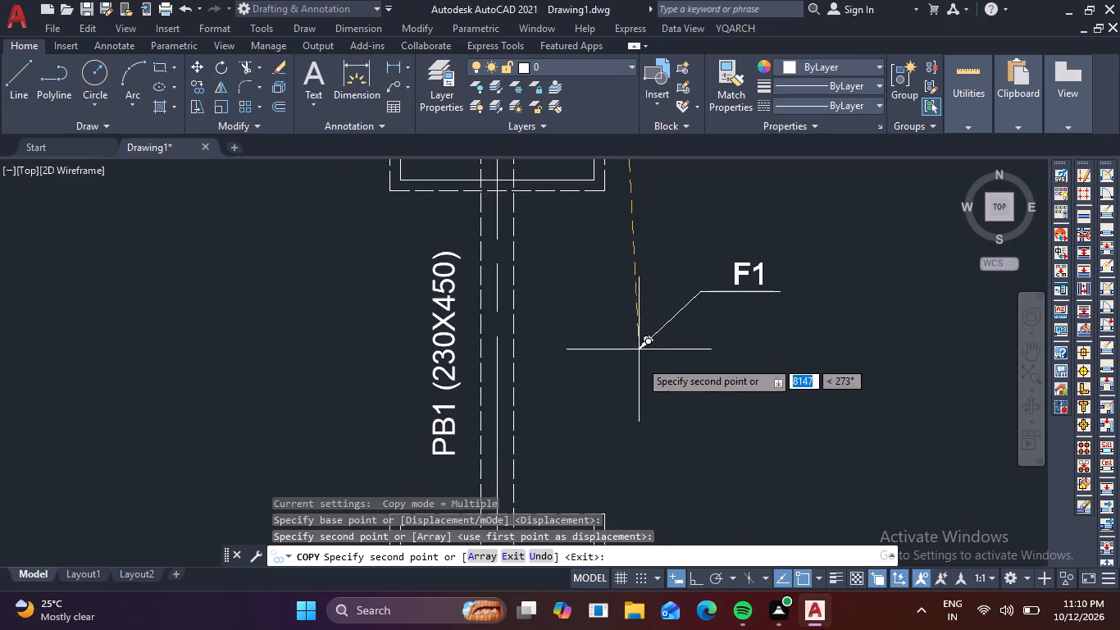
middle_click_drag(626, 409, 644, 198)
scroll(623, 341, "up", 3)
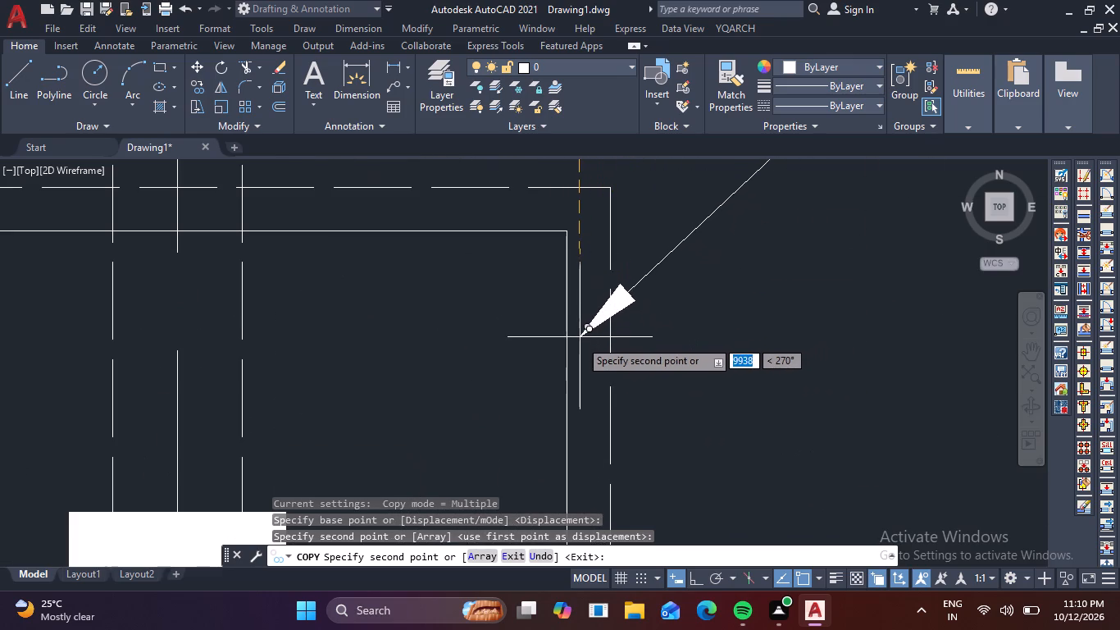
double_click(569, 340)
Place another copy of the F1 leader on the right inner edge of the left-hand footing in row D.
scroll(654, 338, "down", 2)
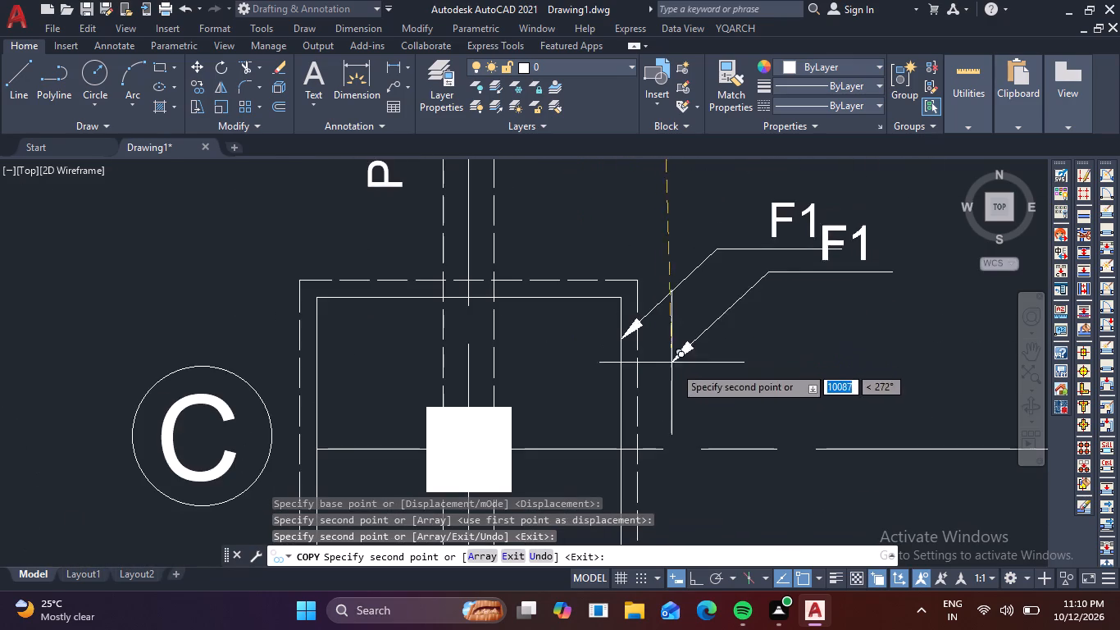
middle_click_drag(676, 382, 631, 136)
middle_click_drag(585, 365, 692, 94)
middle_click_drag(586, 377, 558, 83)
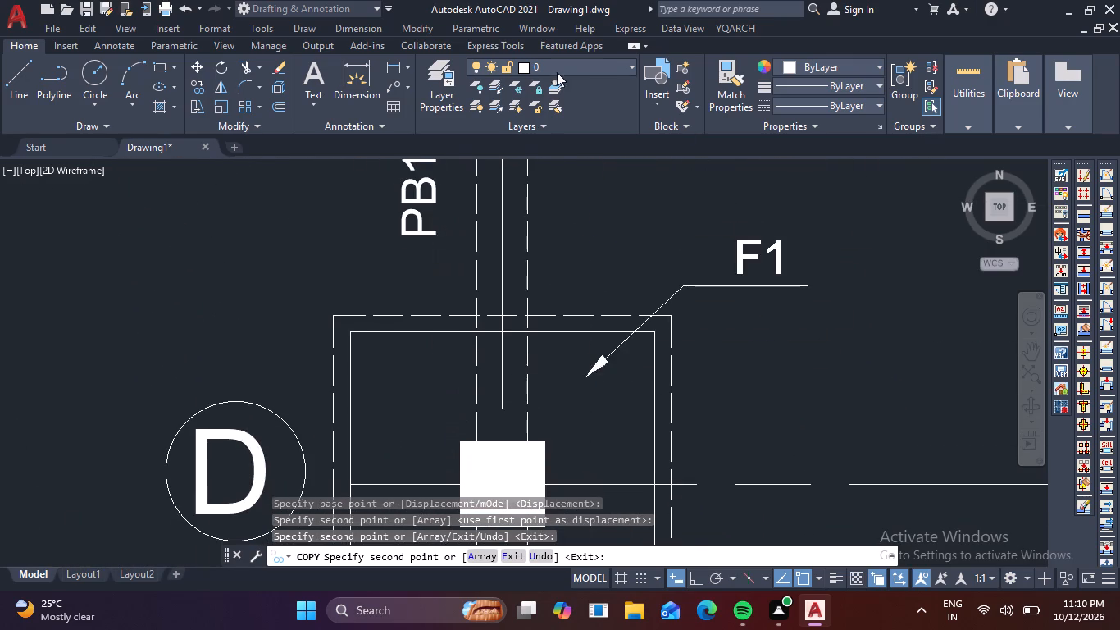
scroll(554, 140, "down", 1)
scroll(663, 358, "up", 3)
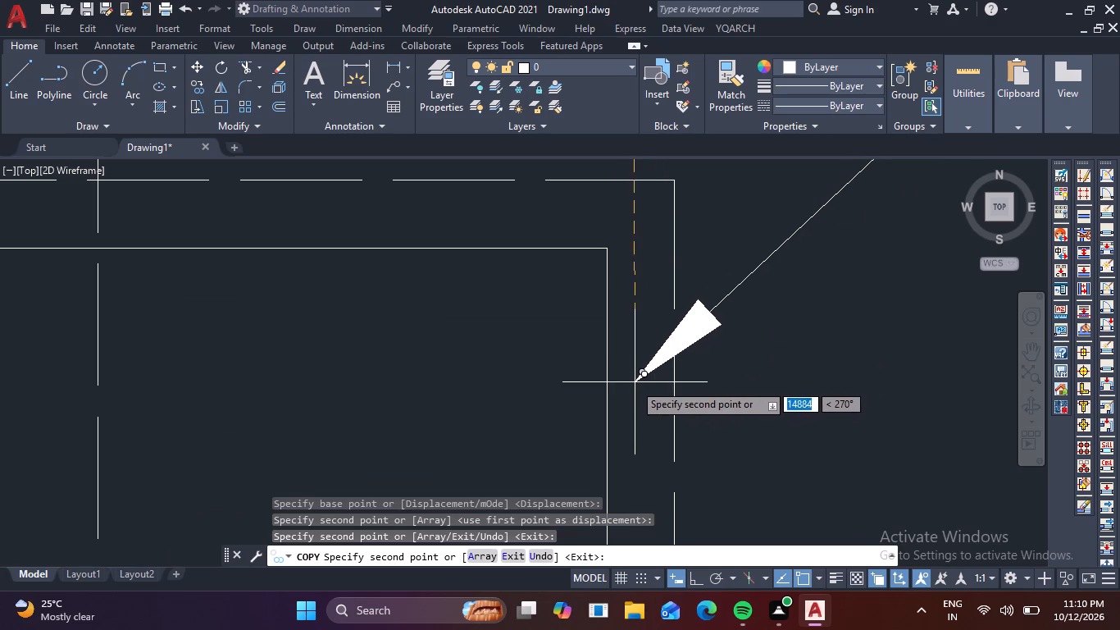
left_click(612, 392)
Place another copy of the F1 leader on the right inner edge of the left-hand footing in row E.
scroll(688, 360, "down", 4)
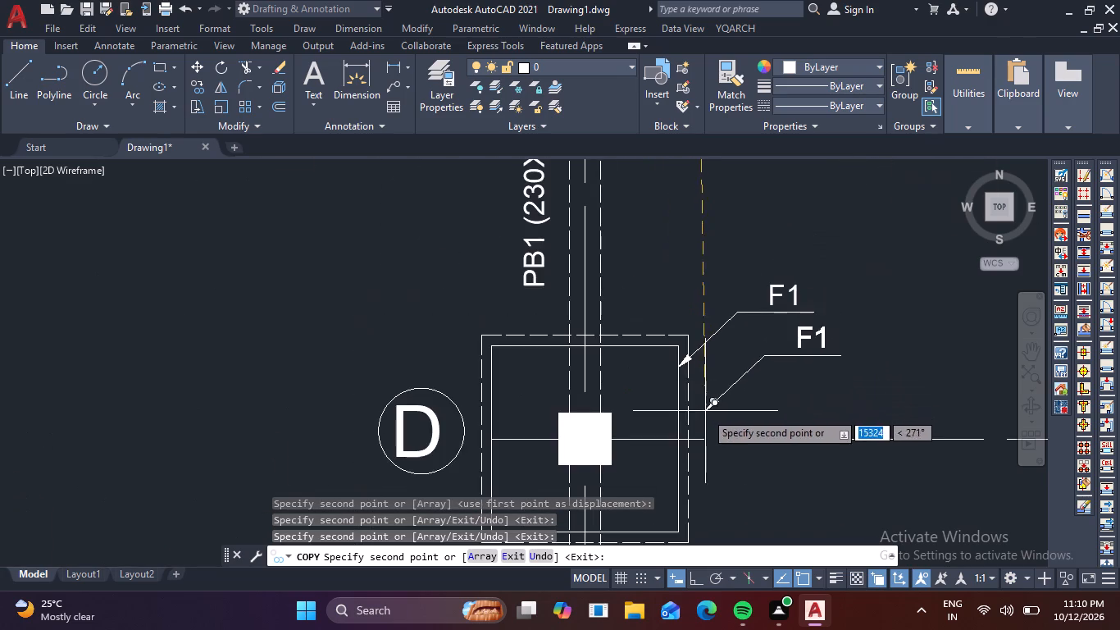
middle_click_drag(704, 412, 722, 126)
scroll(727, 115, "up", 1)
middle_click_drag(703, 385, 708, 244)
scroll(701, 176, "down", 3)
scroll(703, 289, "up", 2)
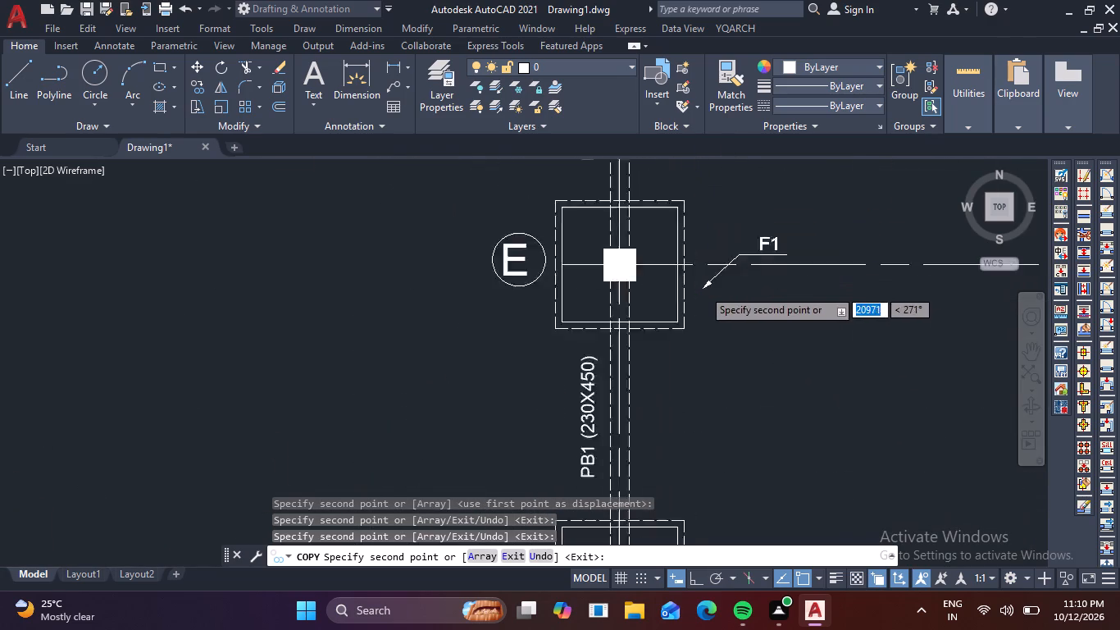
scroll(703, 287, "up", 2)
middle_click_drag(657, 226, 639, 390)
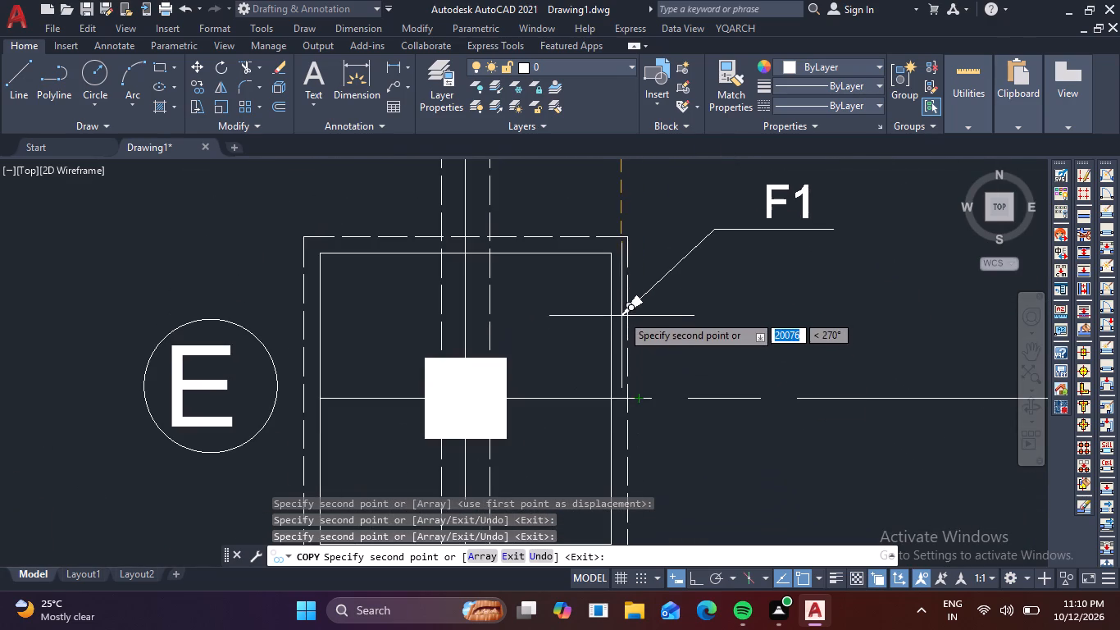
left_click(610, 294)
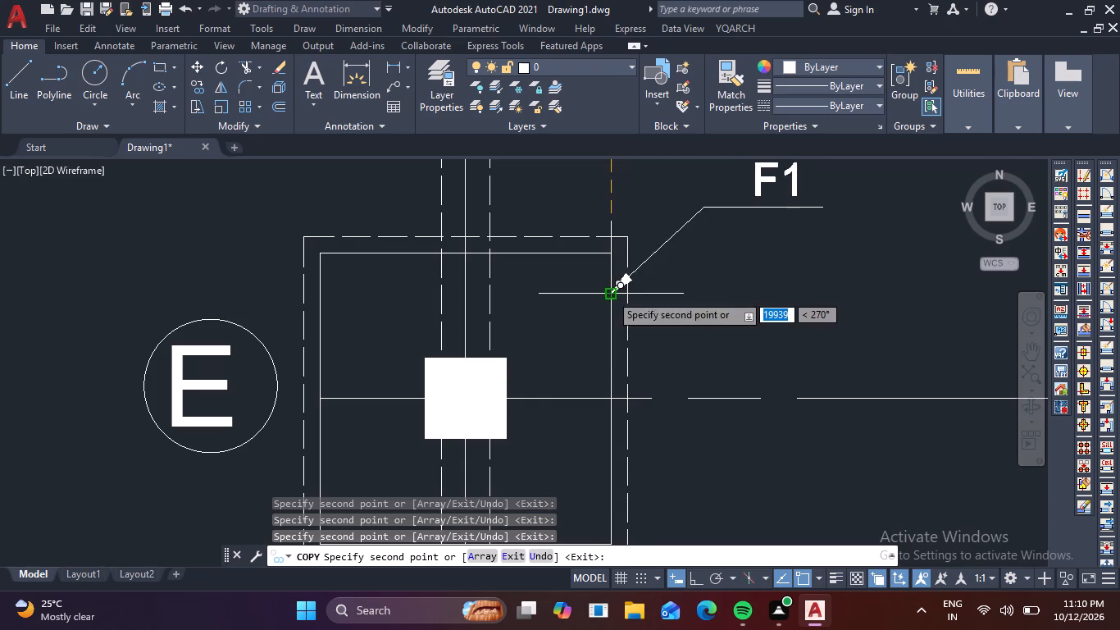
Place another copy of the F1 leader on the right inner edge of the left-hand footing in row F.
scroll(641, 303, "down", 4)
middle_click_drag(655, 356, 684, 180)
scroll(676, 280, "up", 4)
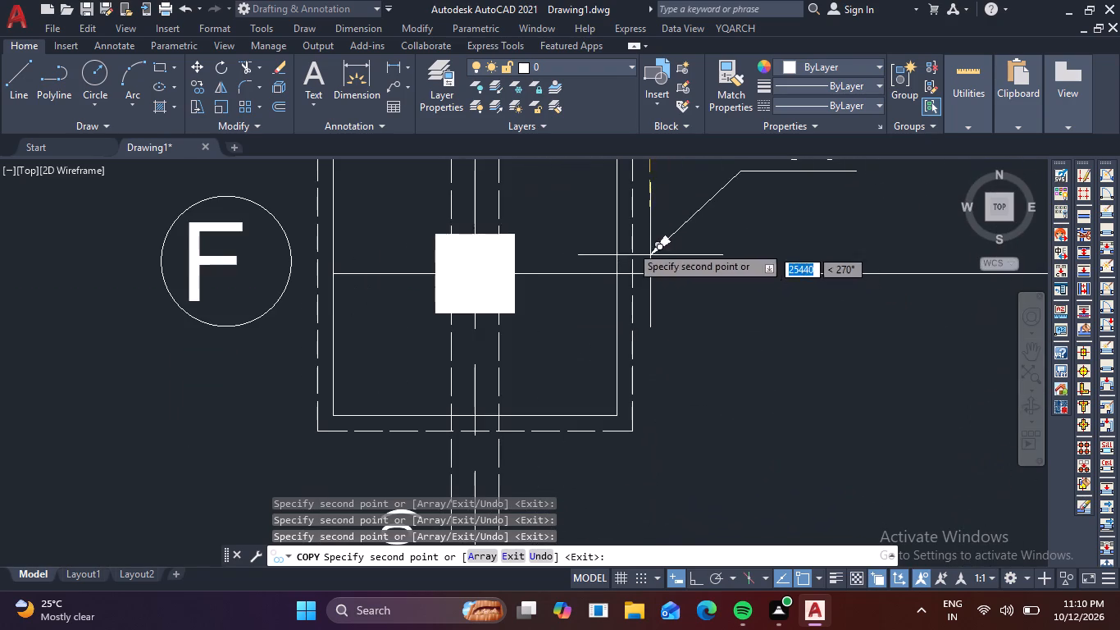
middle_click_drag(659, 231, 623, 363)
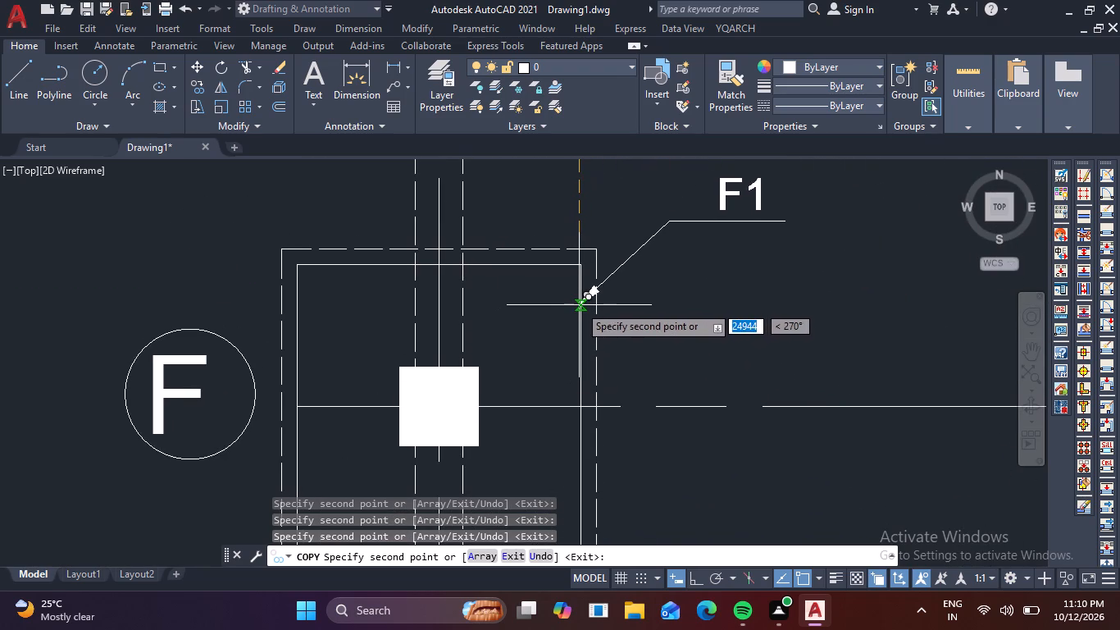
left_click(579, 305)
Place the last copy of the F1 leader on the right inner edge of row G's left-hand footing and end the copying.
scroll(599, 316, "down", 2)
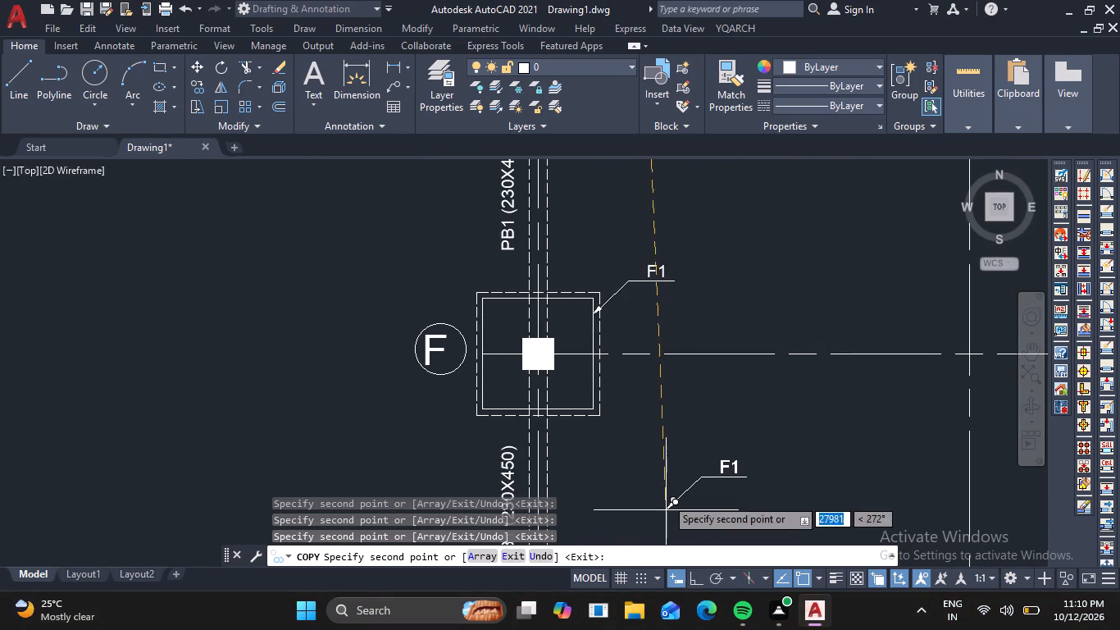
middle_click_drag(667, 497, 650, 213)
scroll(573, 344, "up", 2)
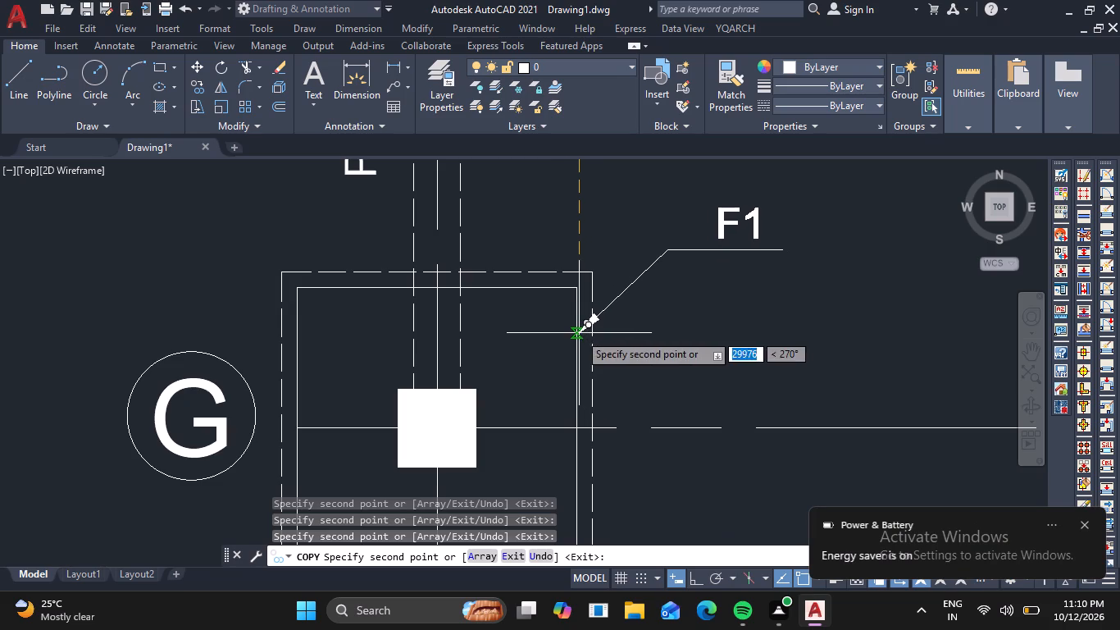
left_click(579, 333)
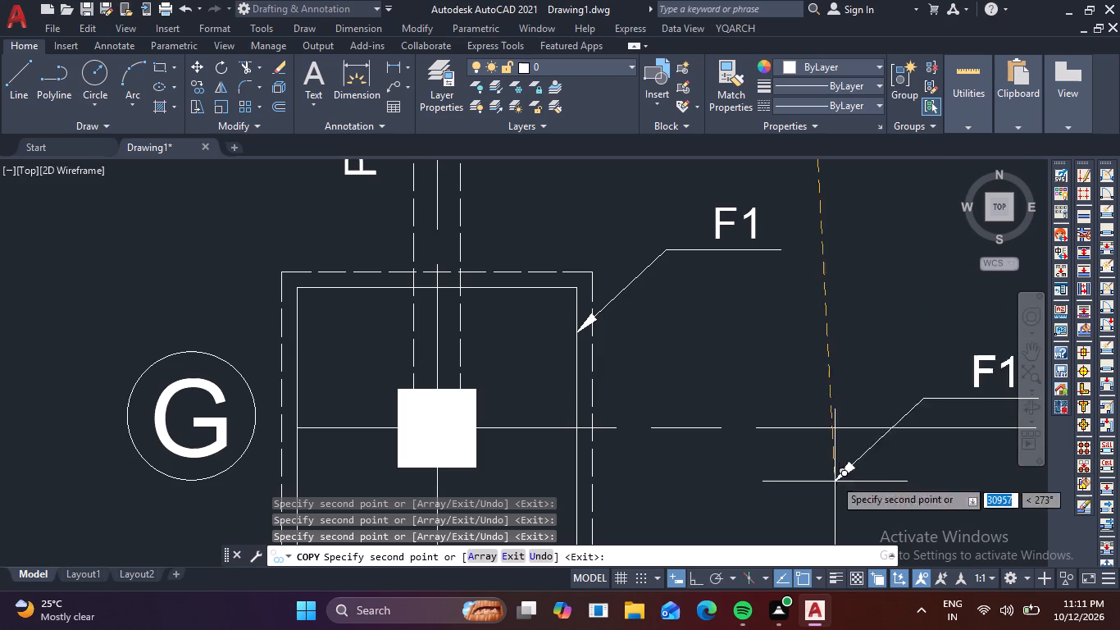
scroll(645, 334, "down", 4)
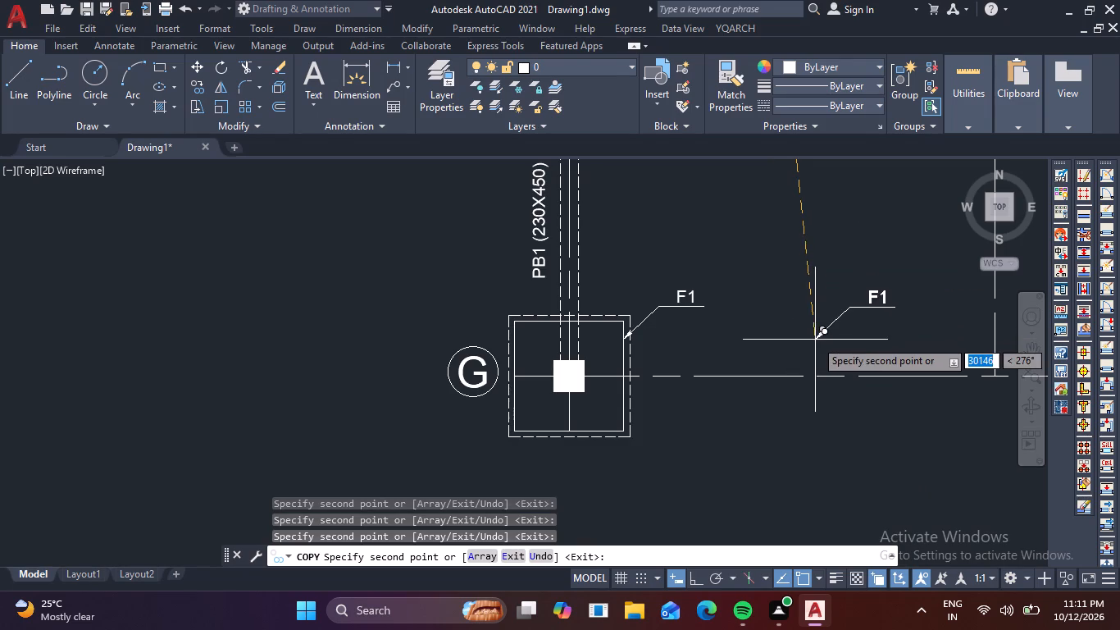
key("Escape")
Draw a multileader without text from the left inner edge of row A's right-hand footing, with a horizontal landing about 1100 long extending left.
scroll(845, 308, "down", 3)
middle_click_drag(876, 258, 559, 493)
middle_click_drag(721, 235, 676, 434)
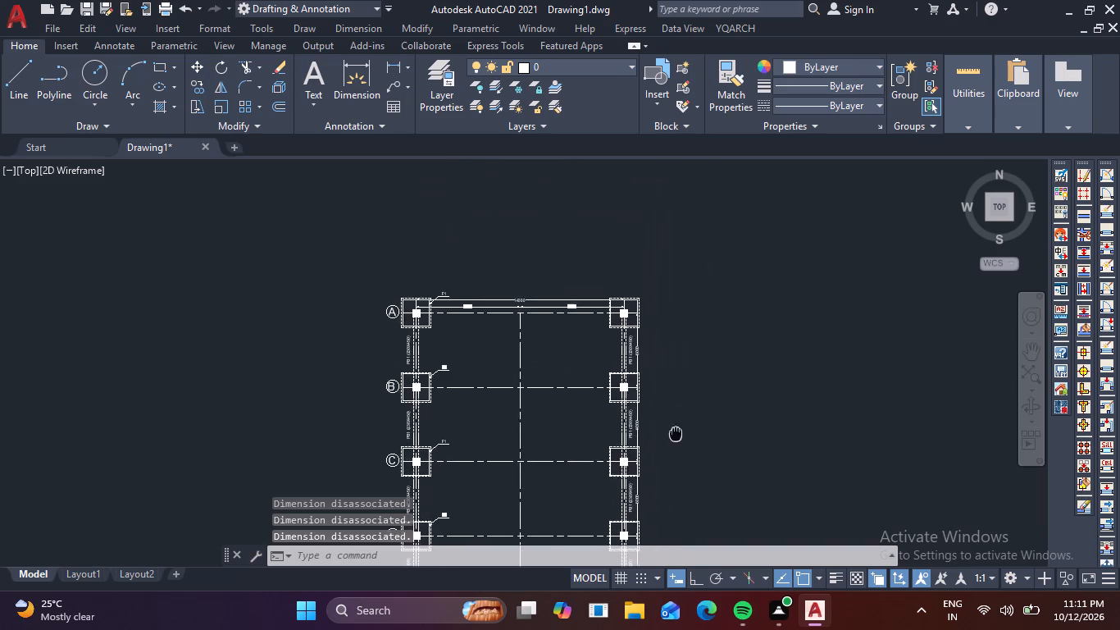
middle_click_drag(676, 434, 676, 435)
scroll(577, 290, "up", 3)
middle_click_drag(738, 326, 760, 268)
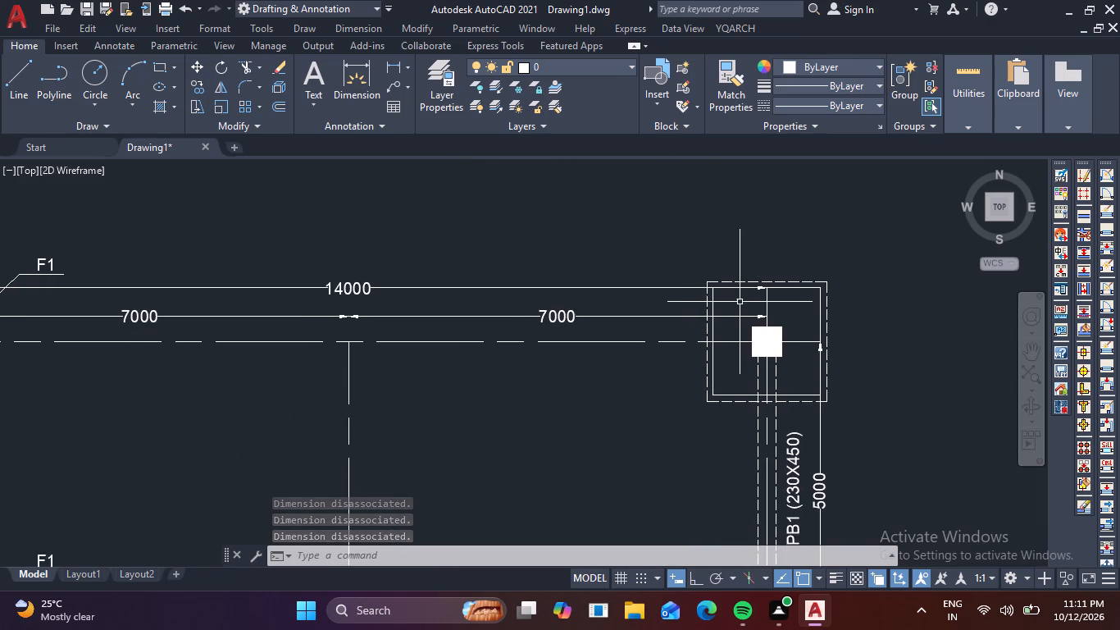
type("MU")
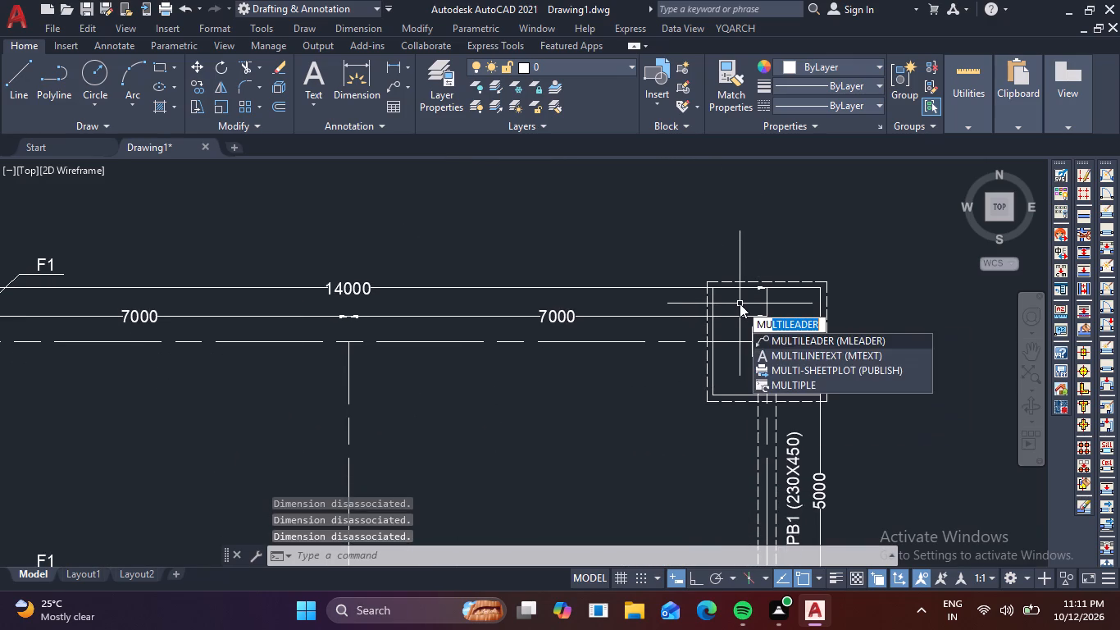
key("l")
key("t")
key("space")
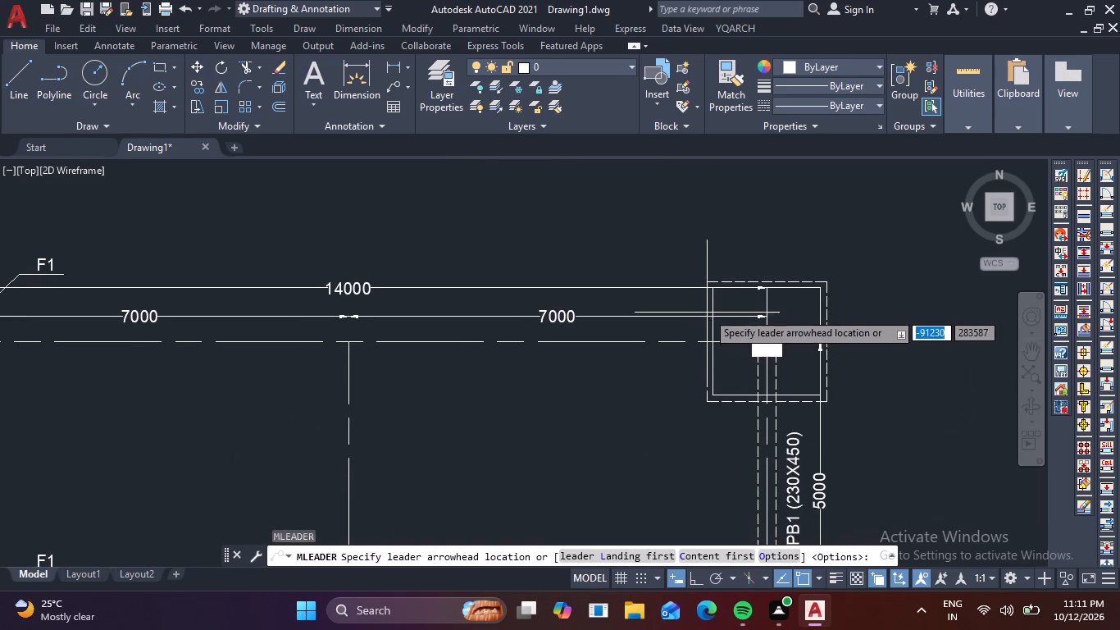
scroll(706, 311, "up", 2)
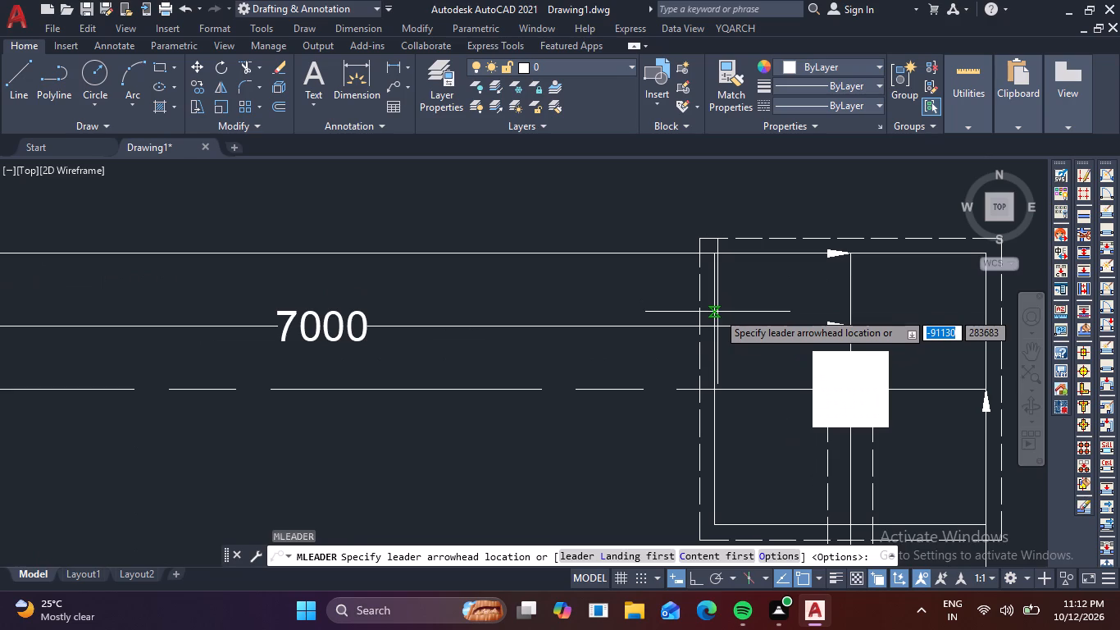
left_click(711, 313)
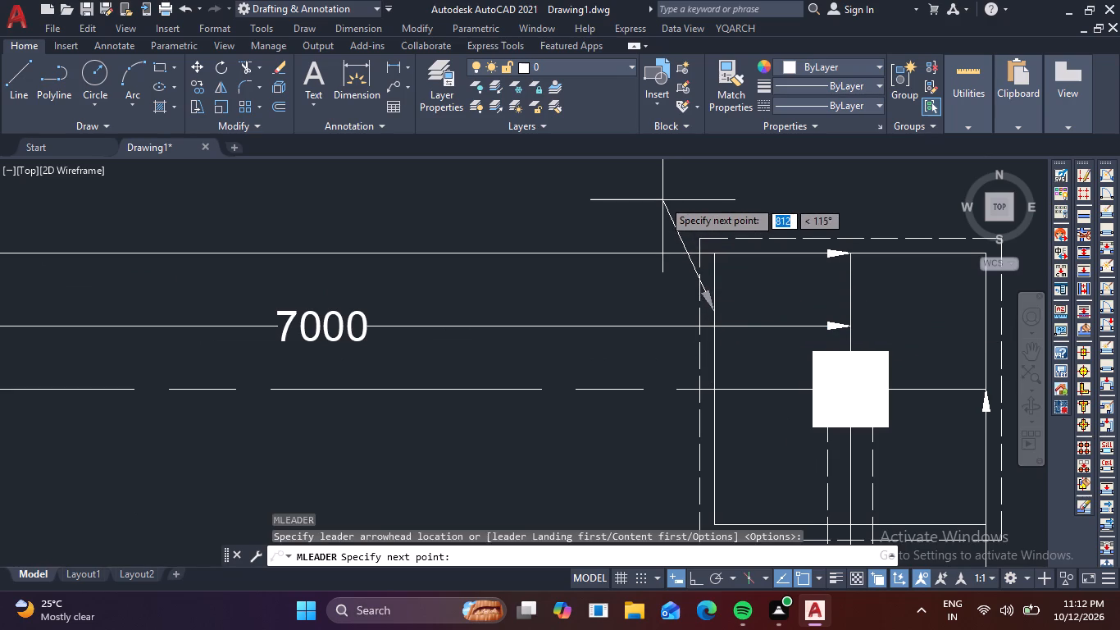
left_click(658, 189)
key("F8")
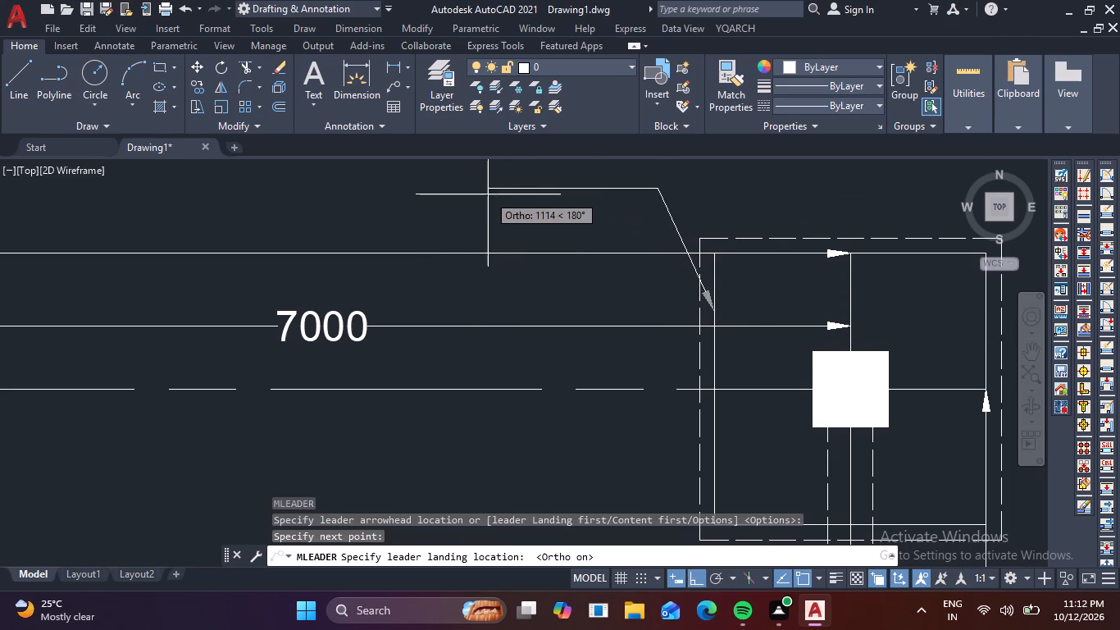
left_click(485, 187)
scroll(575, 245, "down", 2)
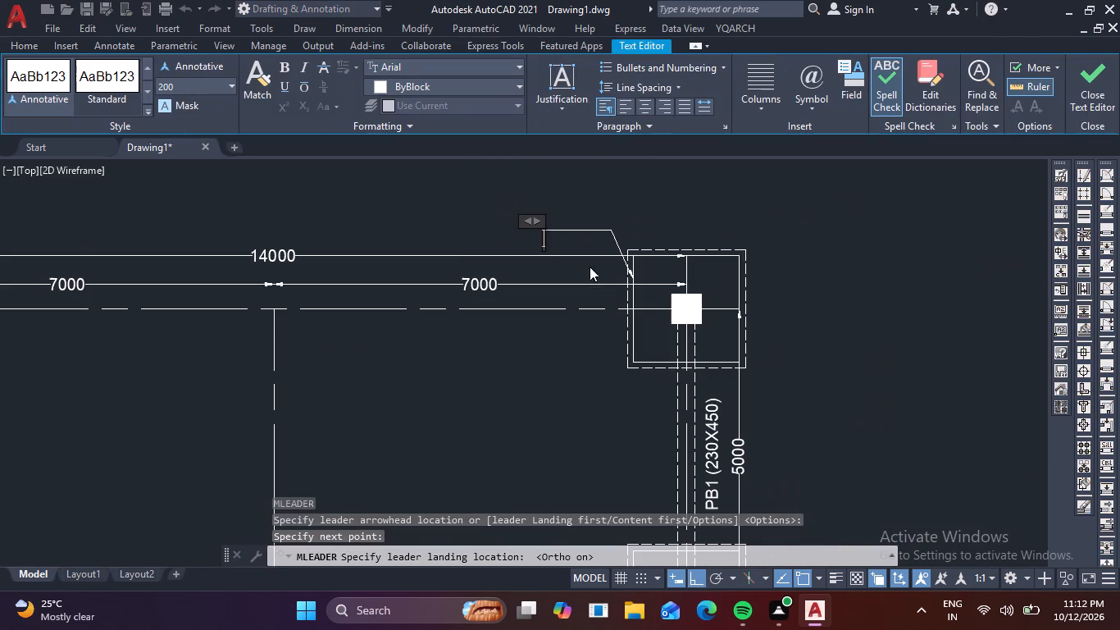
left_click(593, 208)
Copy the F1 text from row A's left-hand leader to just above the landing of the right-hand footing's leader.
middle_click_drag(471, 235, 621, 296)
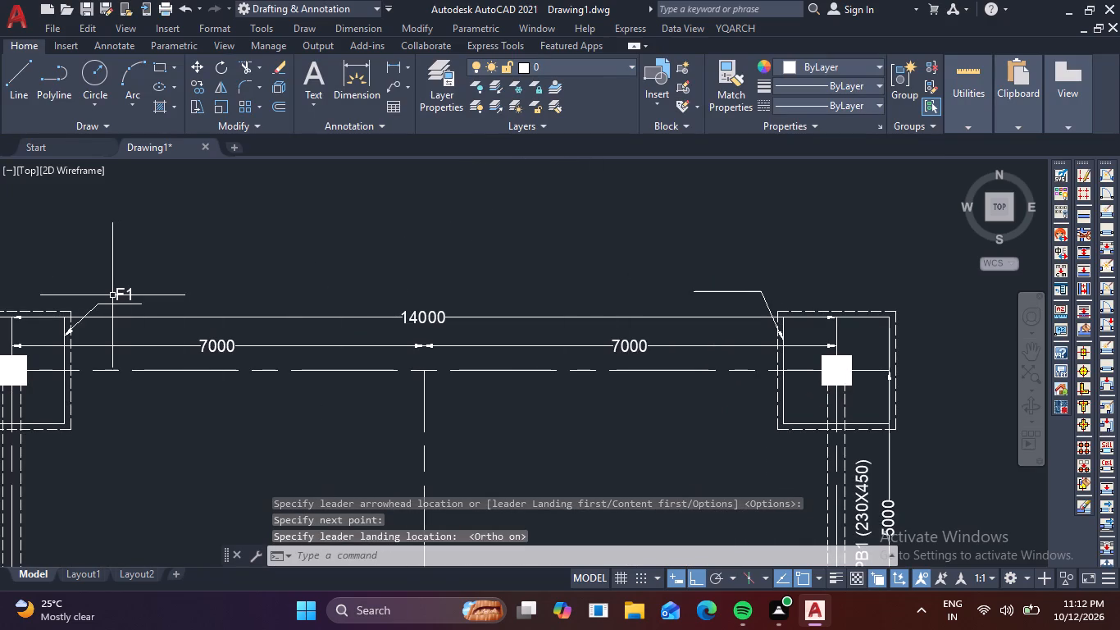
left_click(125, 294)
type("CO")
key("space")
left_click(125, 294)
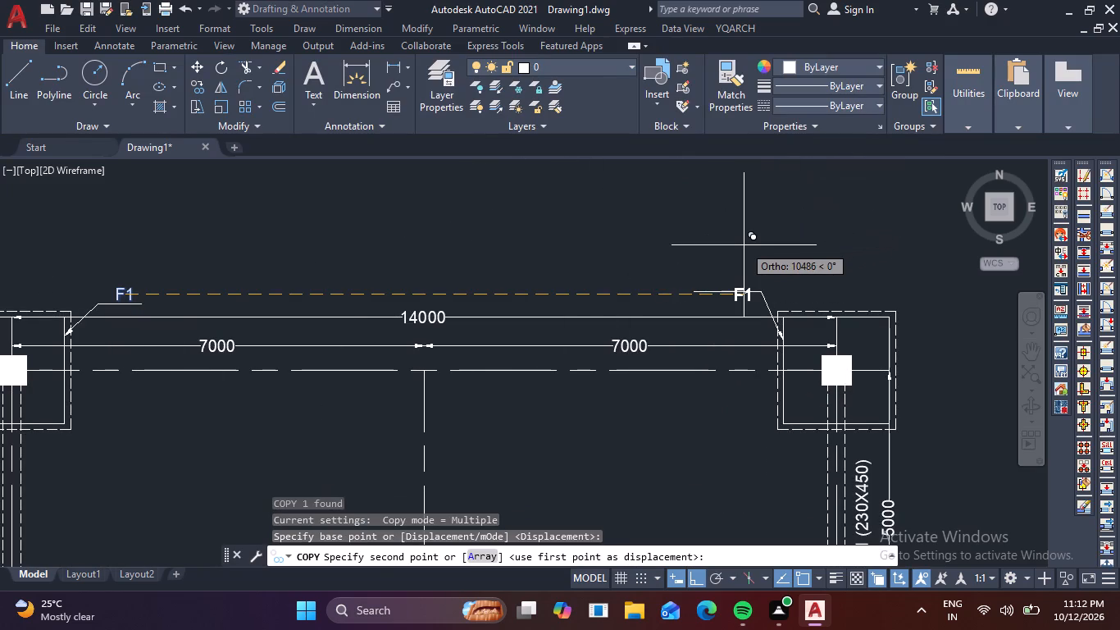
key("F8")
scroll(742, 266, "up", 3)
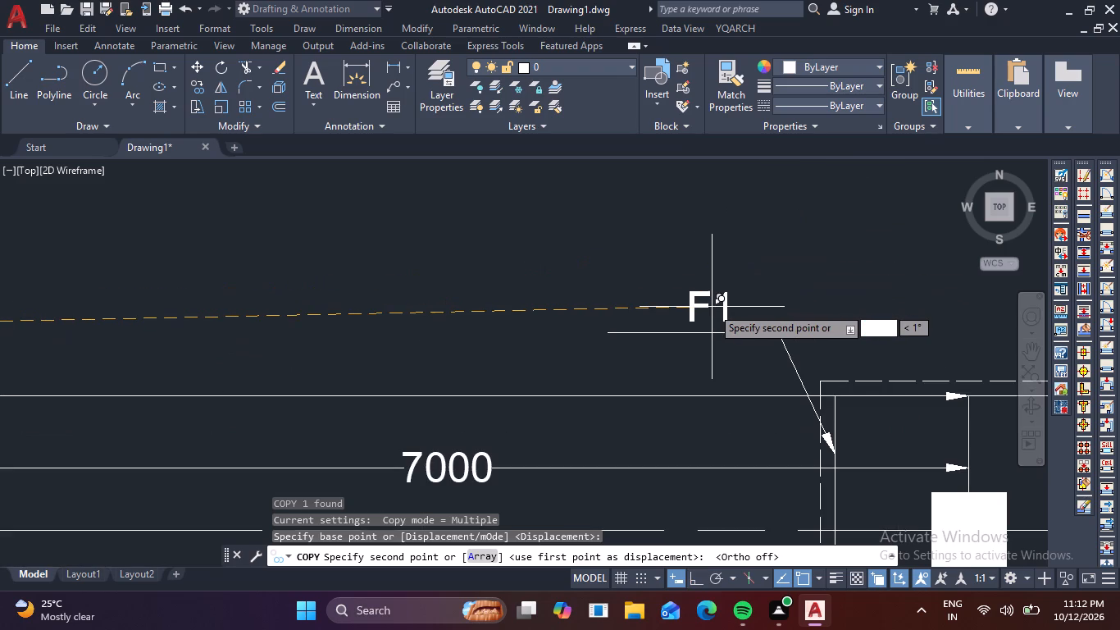
left_click(731, 303)
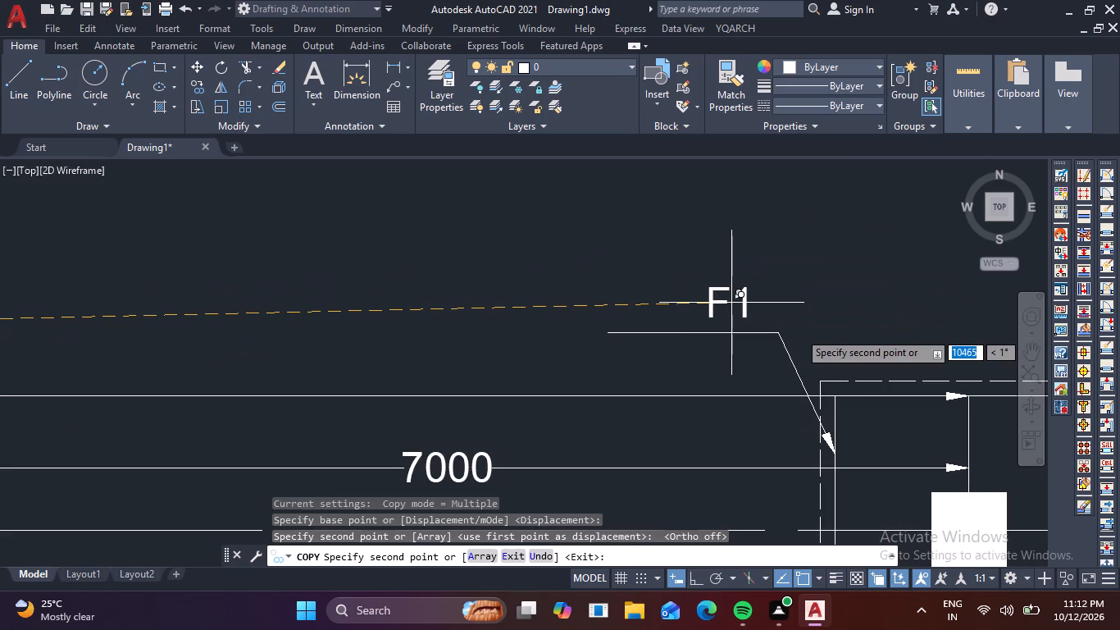
key("Escape")
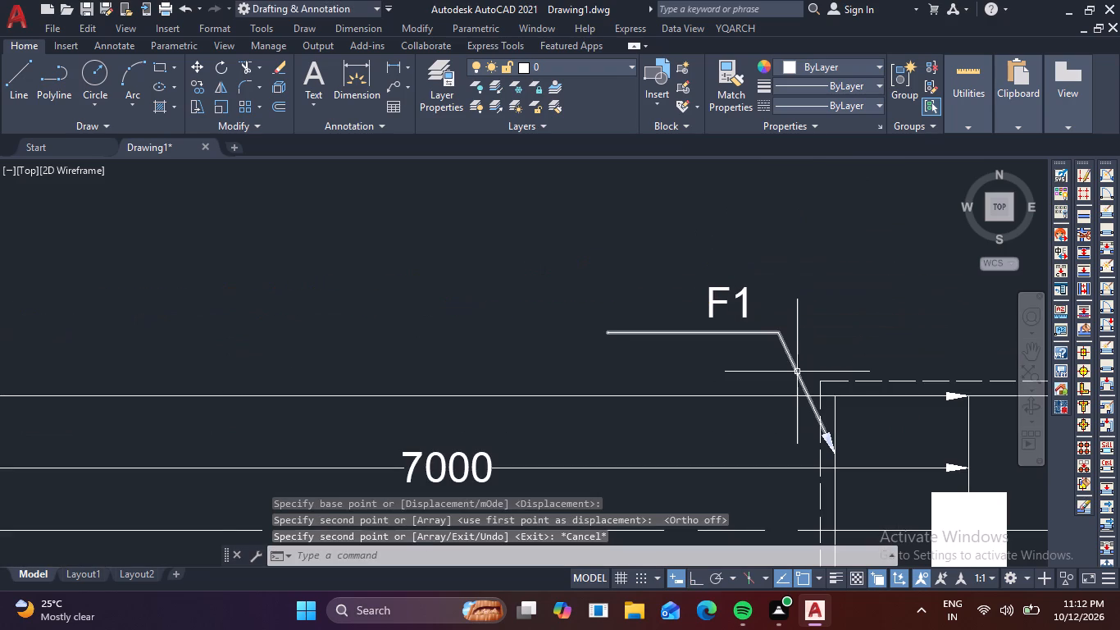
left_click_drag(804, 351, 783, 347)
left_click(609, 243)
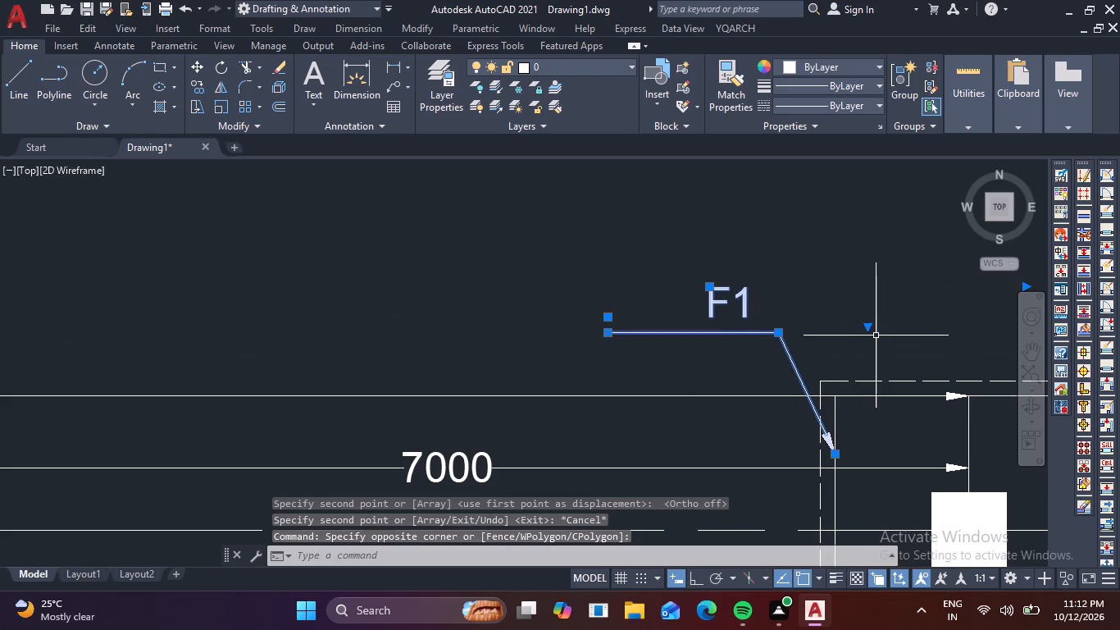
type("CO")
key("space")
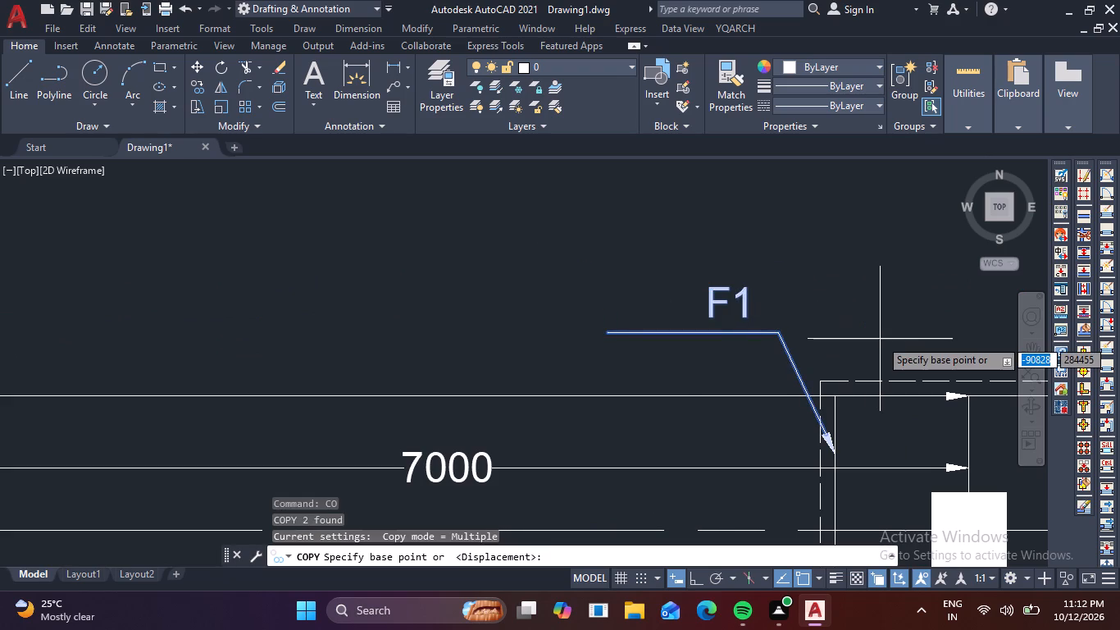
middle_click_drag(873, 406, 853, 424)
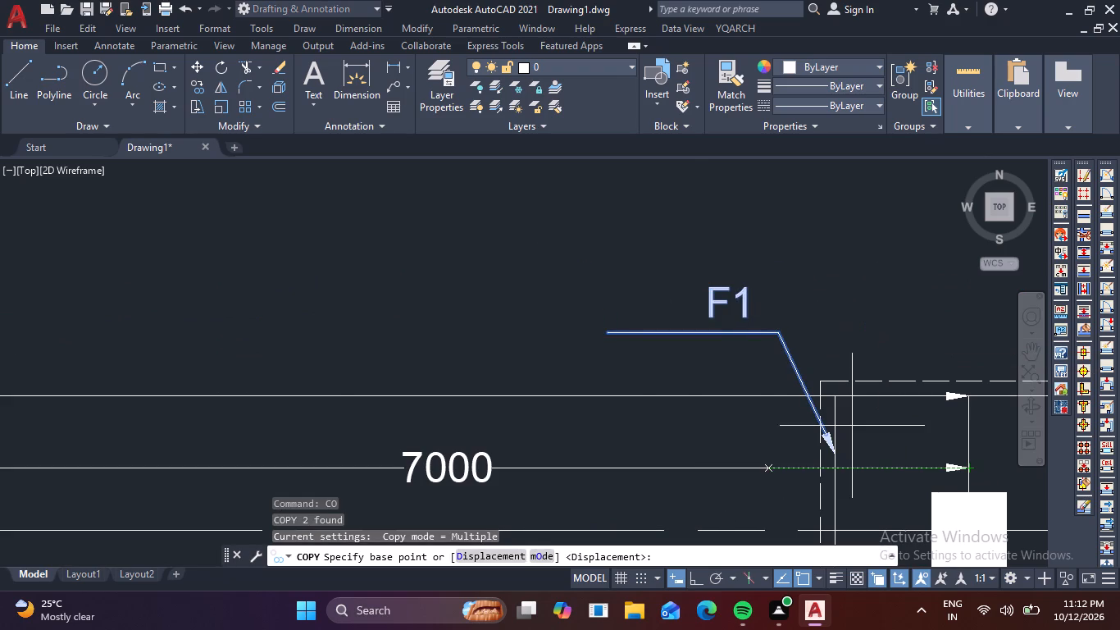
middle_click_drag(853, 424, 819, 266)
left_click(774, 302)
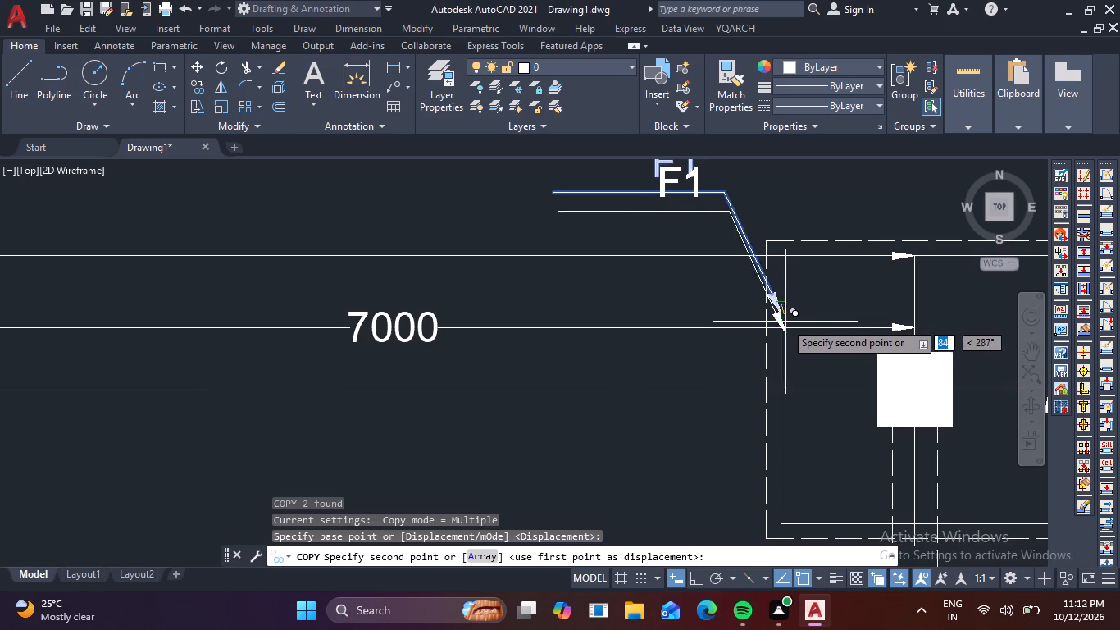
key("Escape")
Copy row A's right-hand leader with its F1 text from the arrow tip to the left inner edge of row B's right-hand footing.
left_click_drag(744, 214, 728, 209)
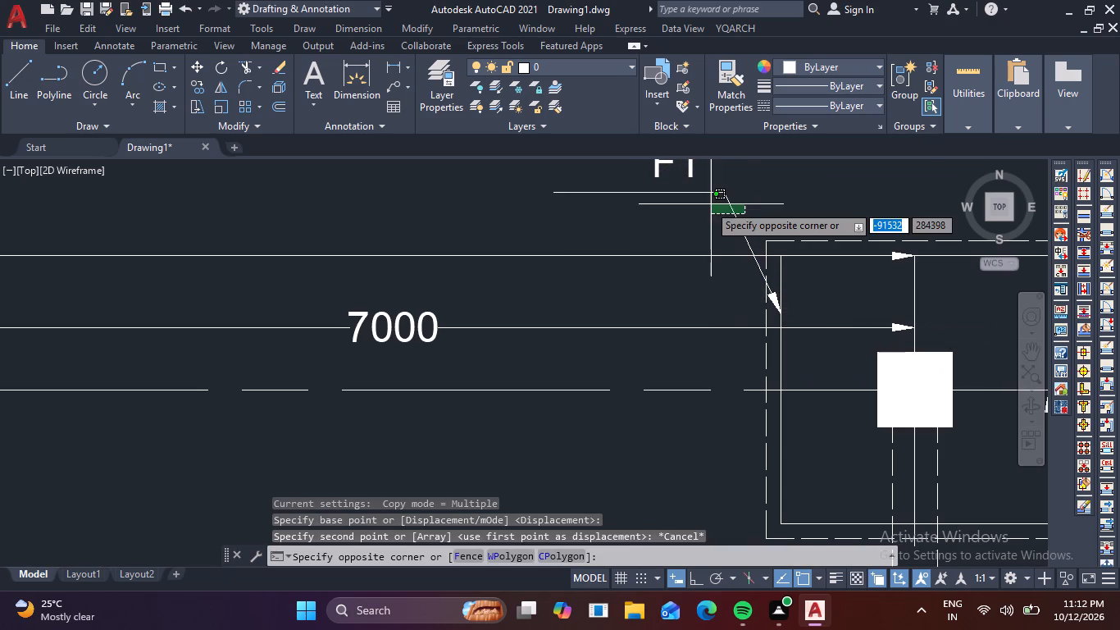
left_click(601, 168)
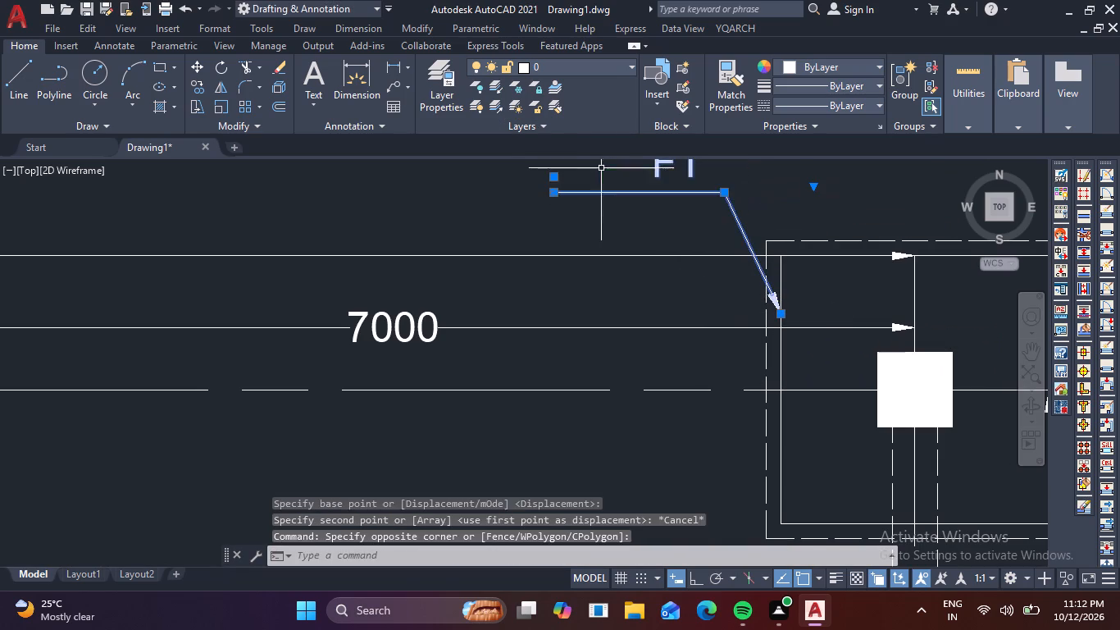
middle_click_drag(724, 188, 727, 276)
middle_click_drag(730, 265, 722, 216)
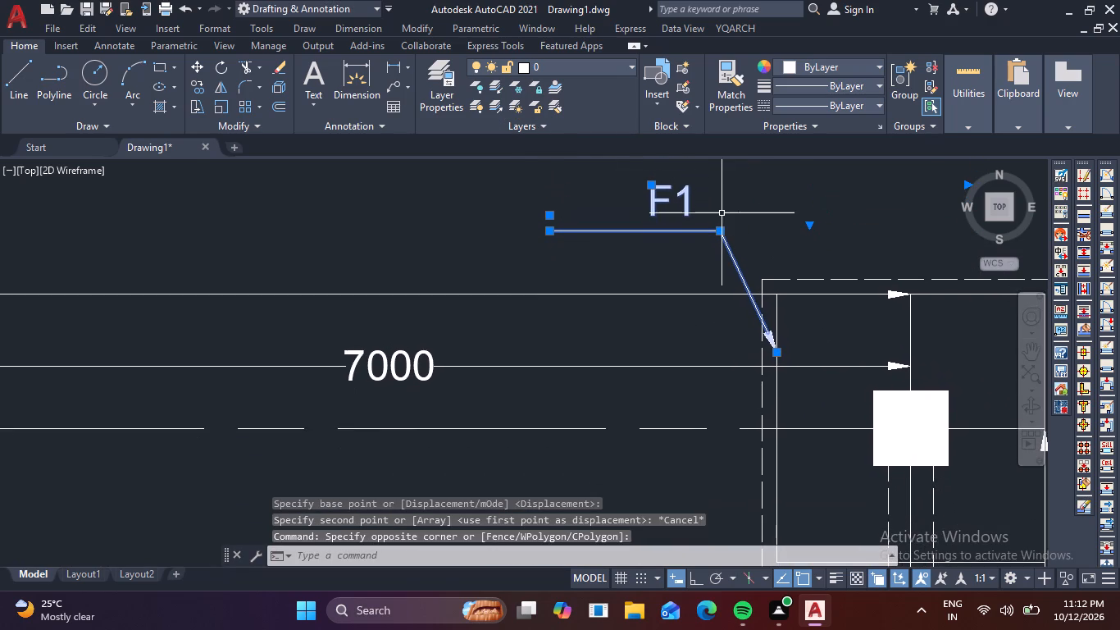
key("c")
key("o")
key("space")
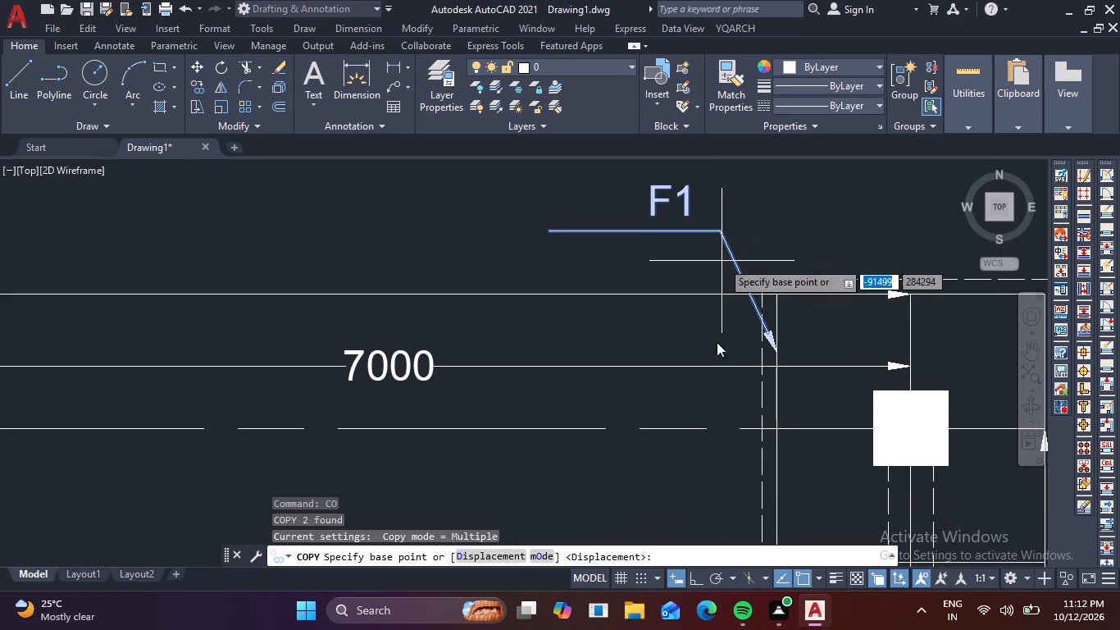
left_click(775, 356)
scroll(785, 386, "down", 3)
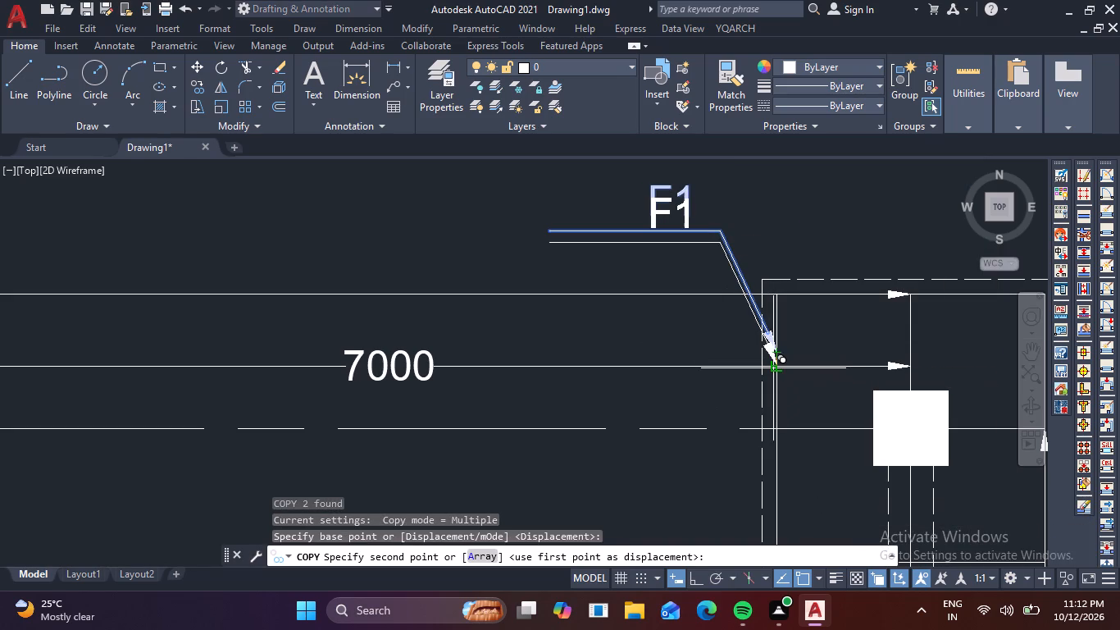
middle_click_drag(790, 427, 775, 203)
scroll(757, 263, "down", 1)
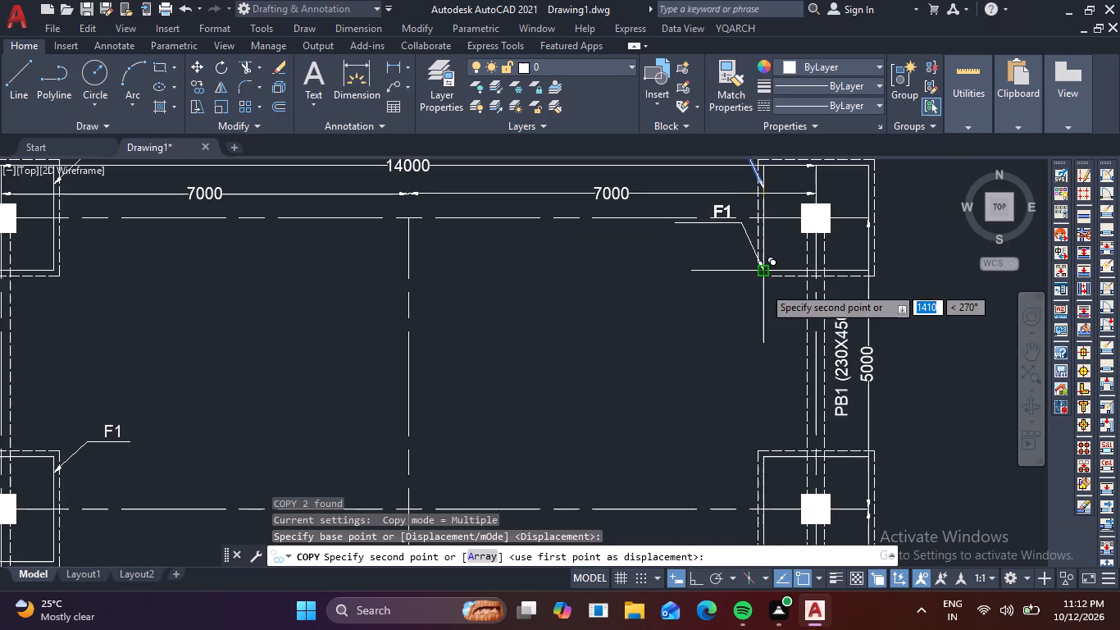
middle_click_drag(786, 437, 709, 304)
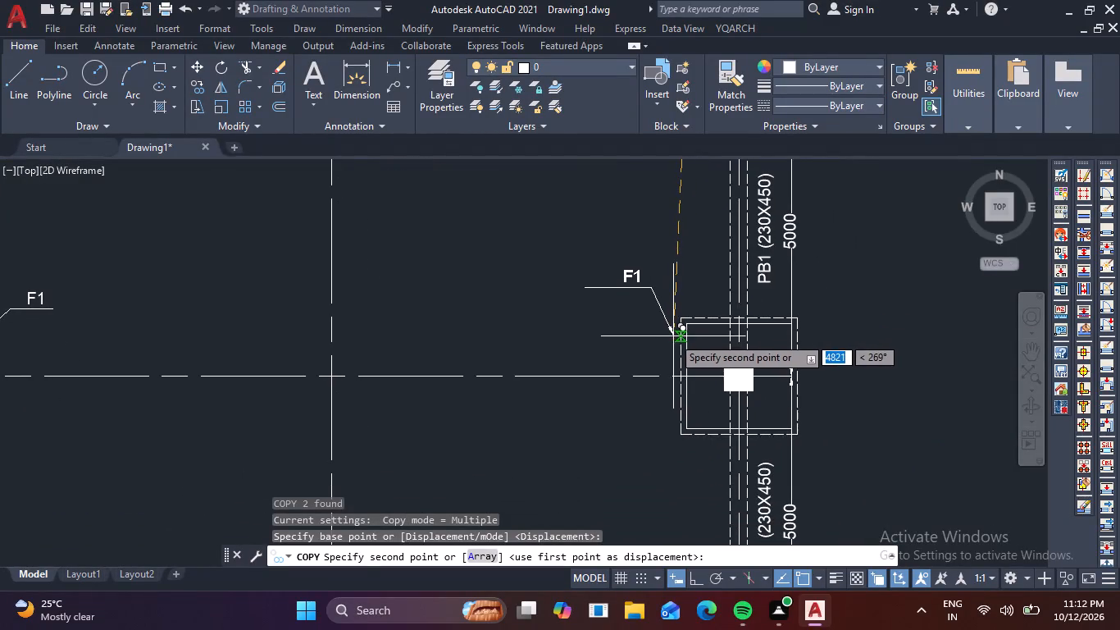
key("F8")
scroll(680, 345, "up", 3)
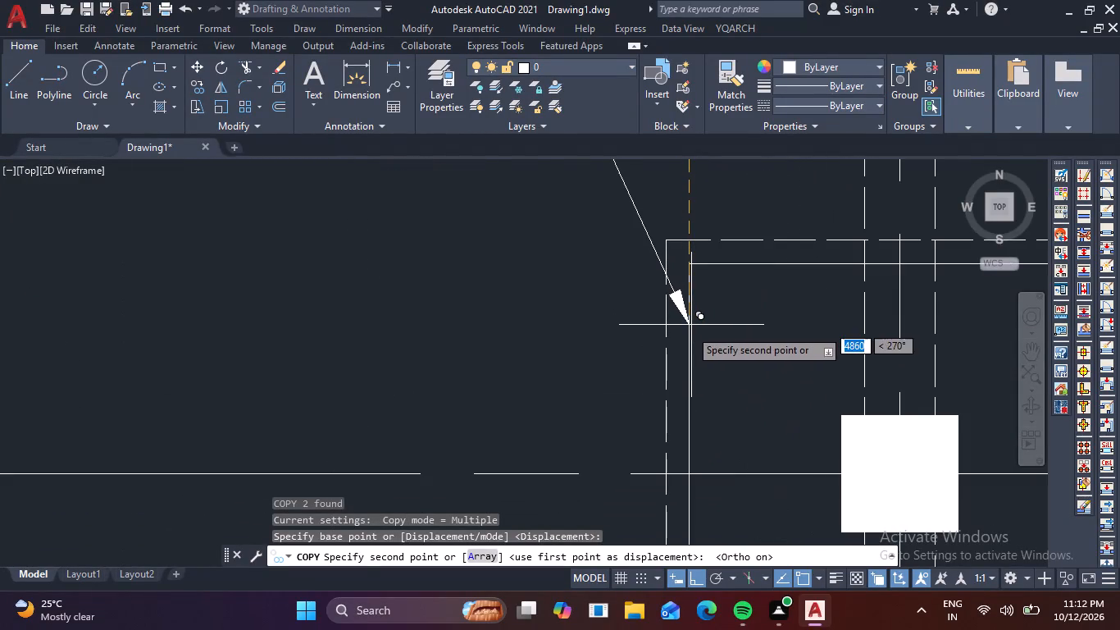
left_click(682, 379)
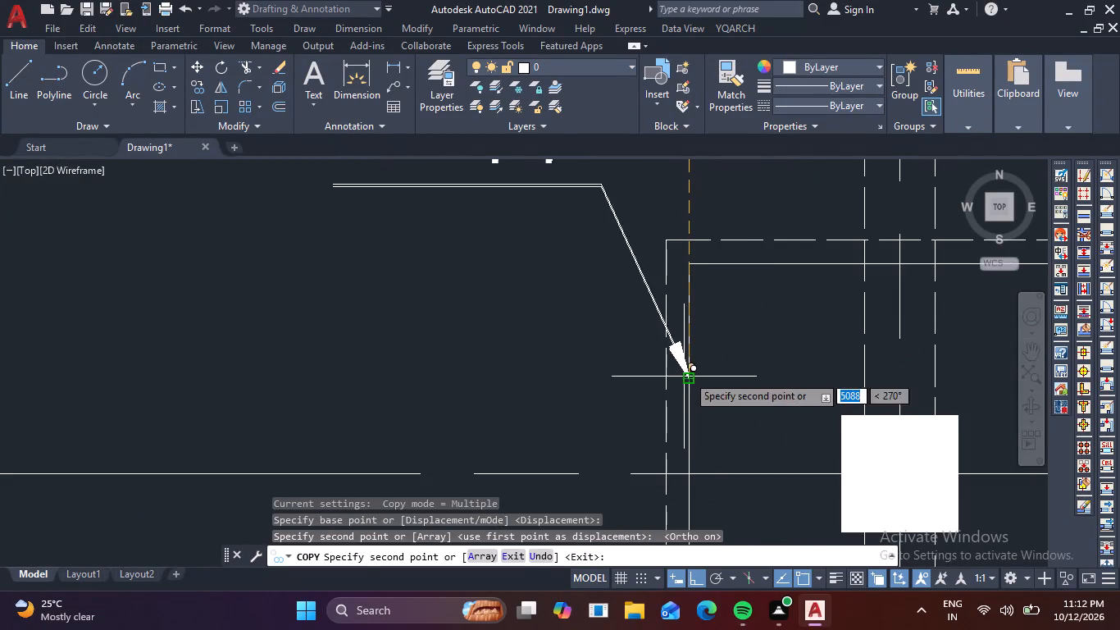
Place another copy of the F1 leader on the left inner edge of the right-hand footing in row C.
scroll(694, 374, "down", 2)
middle_click_drag(714, 455, 676, 221)
middle_click_drag(665, 463, 665, 387)
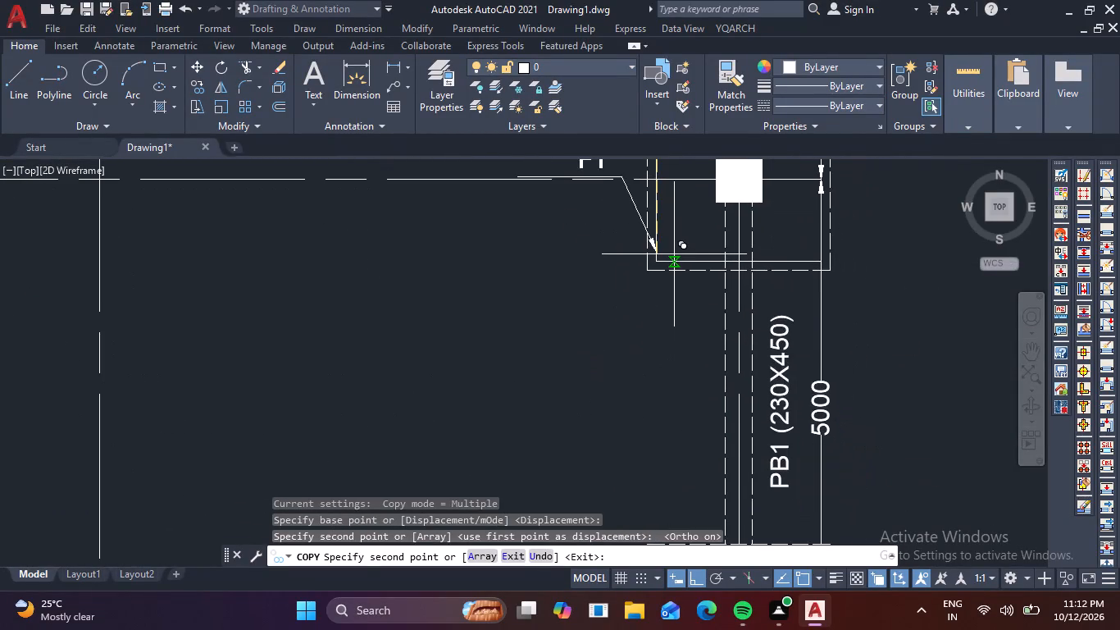
middle_click_drag(665, 387, 708, 195)
scroll(676, 399, "up", 2)
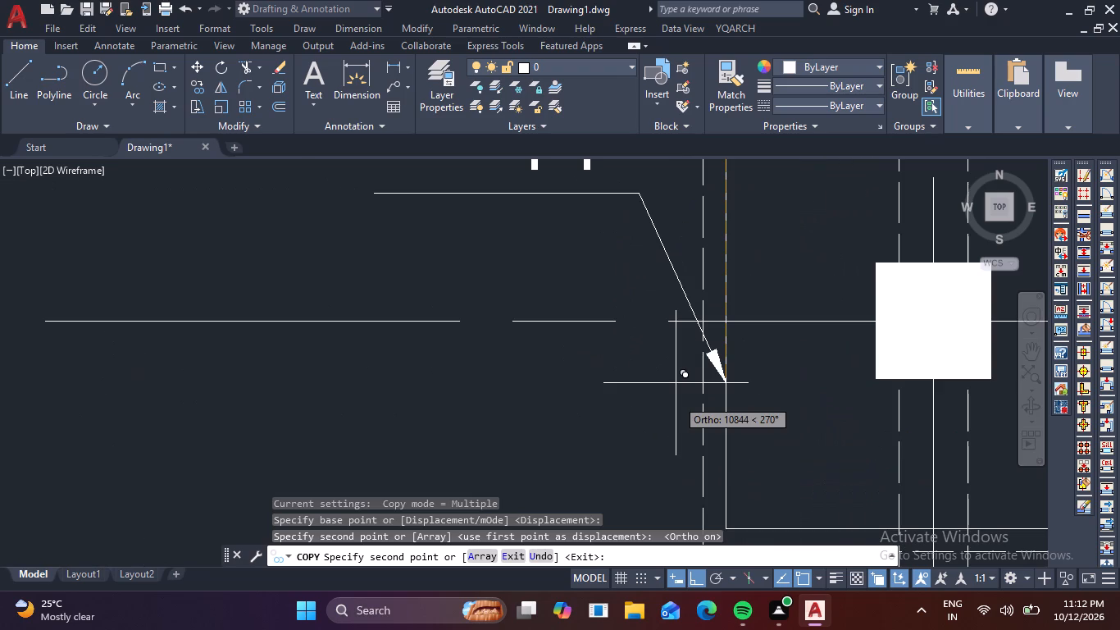
left_click(731, 233)
Place another copy of the F1 leader on the left inner edge of the right-hand footing in row D.
scroll(740, 244, "down", 3)
middle_click_drag(788, 316, 771, 140)
scroll(729, 369, "up", 3)
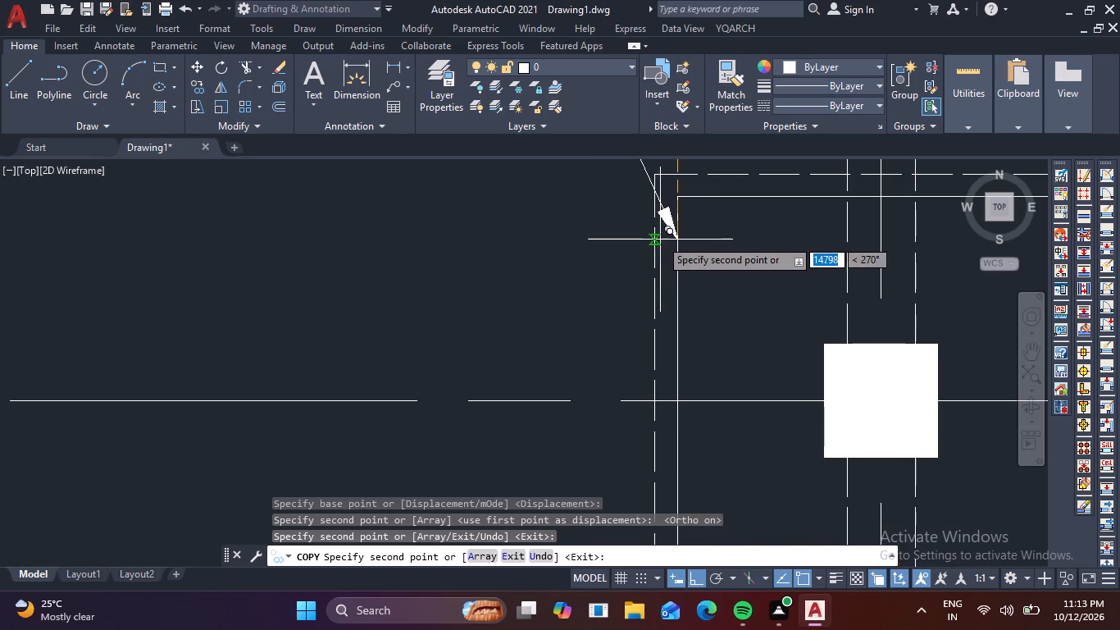
left_click(679, 248)
Place another copy of the F1 leader on the left inner edge of the right-hand footing in row E.
scroll(689, 274, "down", 3)
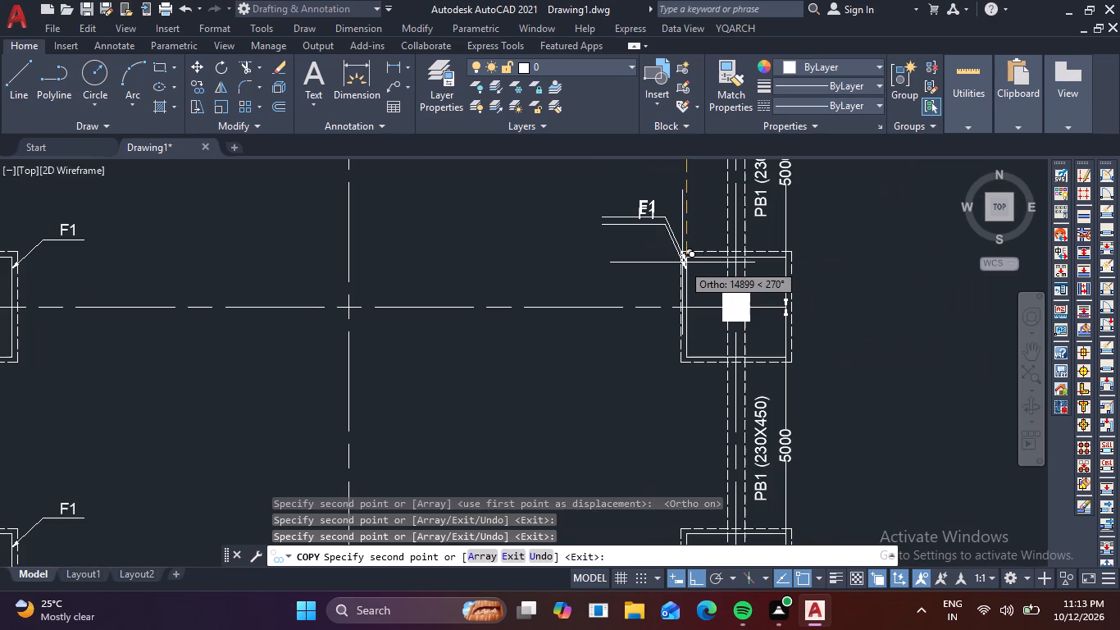
middle_click_drag(700, 427, 726, 169)
scroll(718, 293, "up", 4)
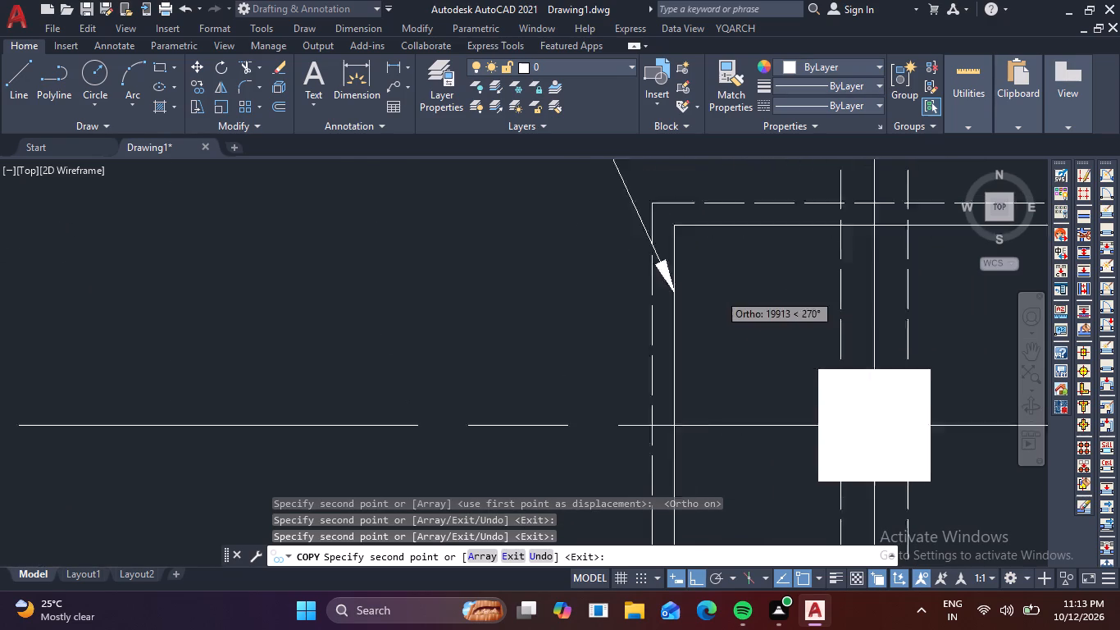
left_click(644, 315)
Place another copy of the F1 leader on the left inner edge of the right-hand footing in row F.
scroll(645, 319, "down", 3)
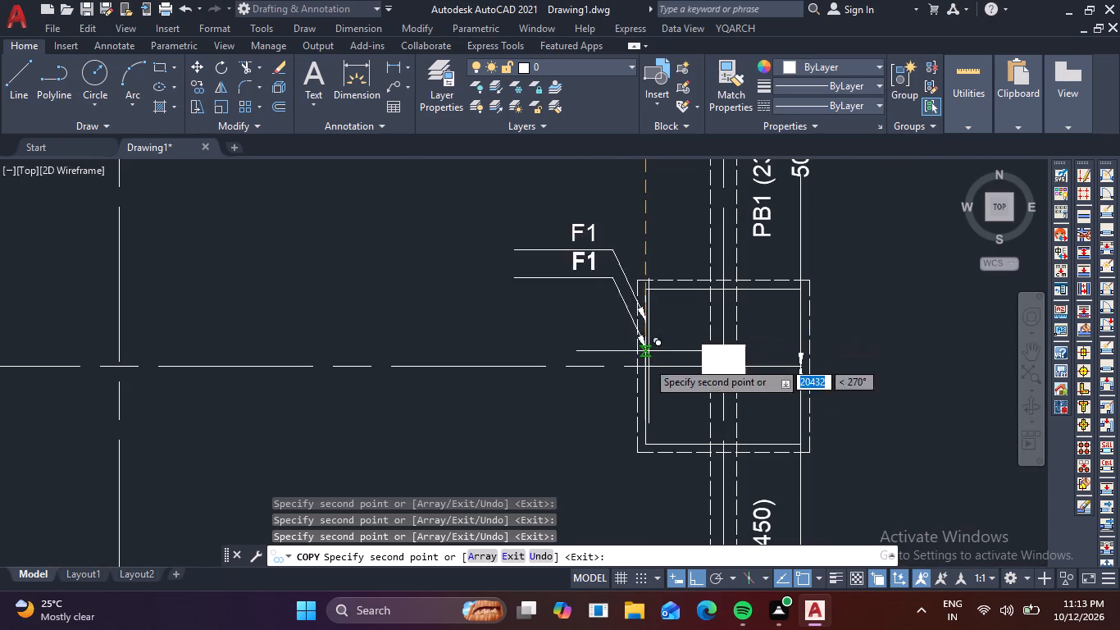
middle_click_drag(643, 417, 699, 156)
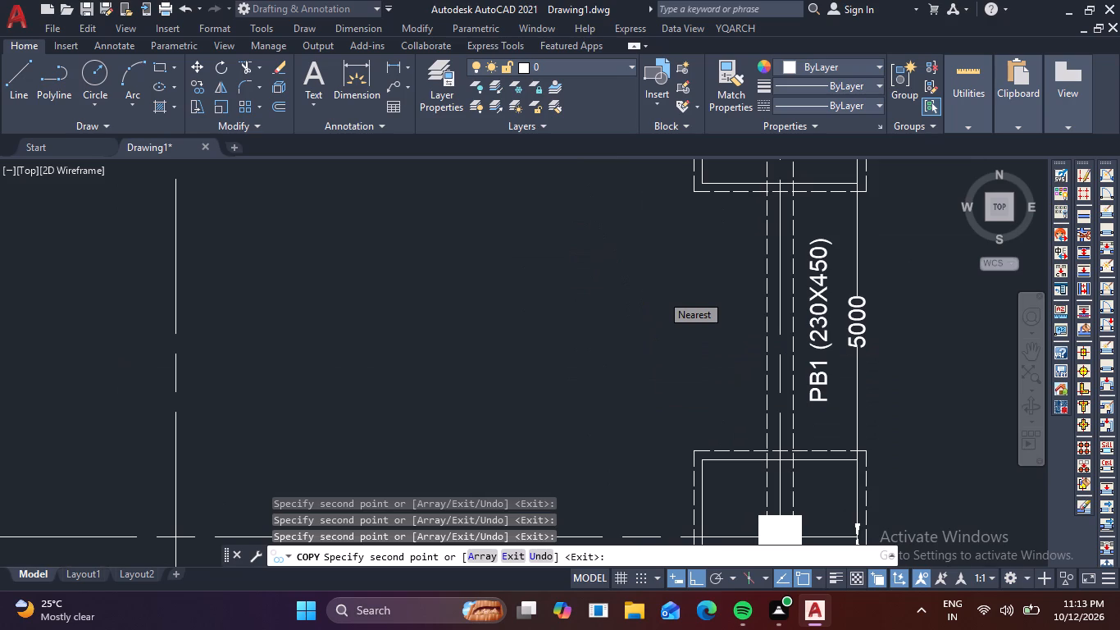
middle_click_drag(677, 390, 656, 214)
scroll(693, 314, "up", 3)
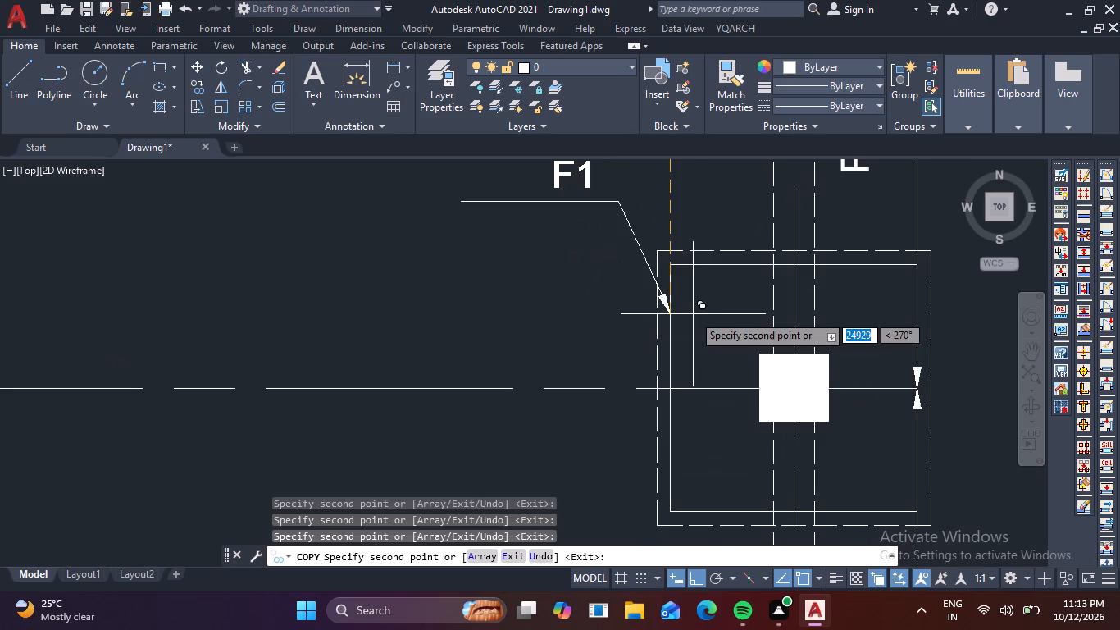
left_click(655, 295)
Place the last copy of the F1 leader on the left inner edge of row G's right-hand footing and end the copying.
scroll(676, 309, "down", 4)
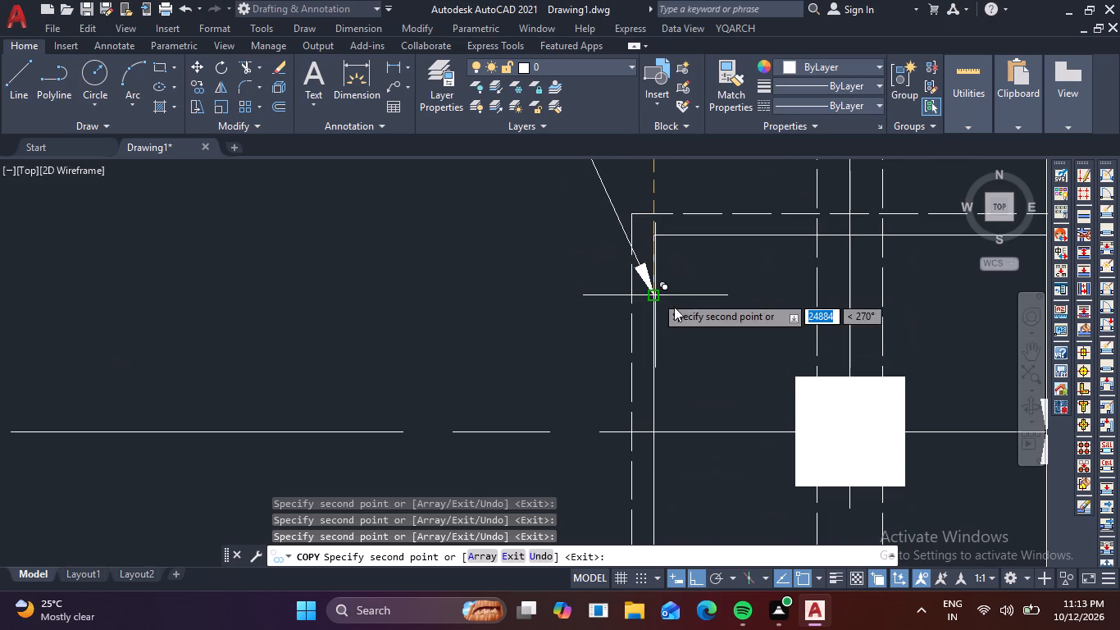
middle_click_drag(708, 345, 726, 191)
scroll(699, 261, "down", 2)
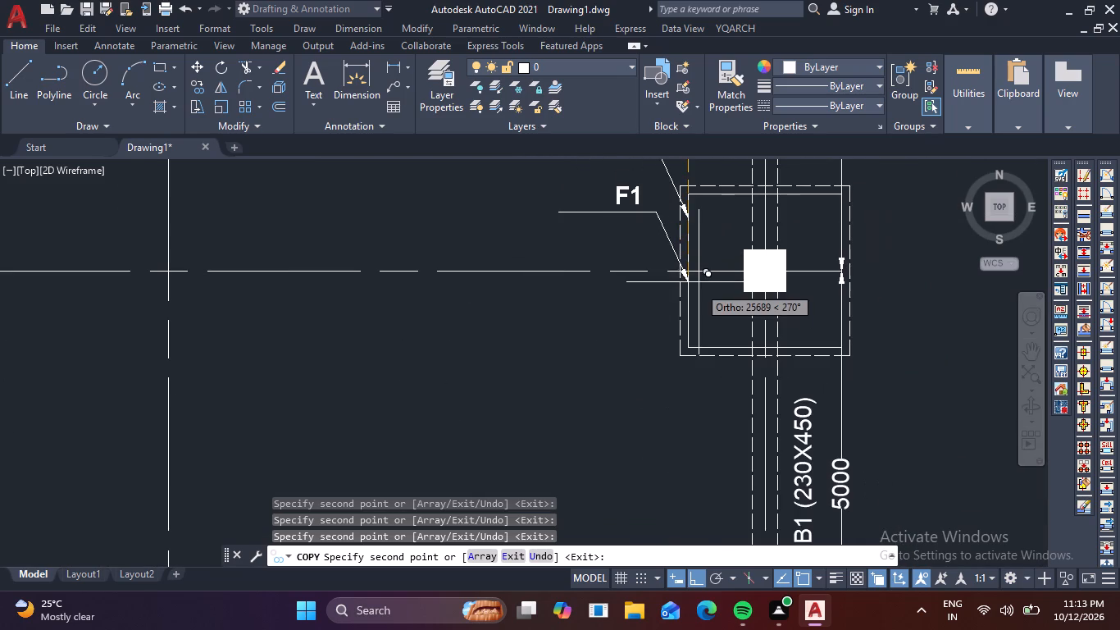
scroll(701, 339, "down", 2)
middle_click_drag(681, 395, 713, 200)
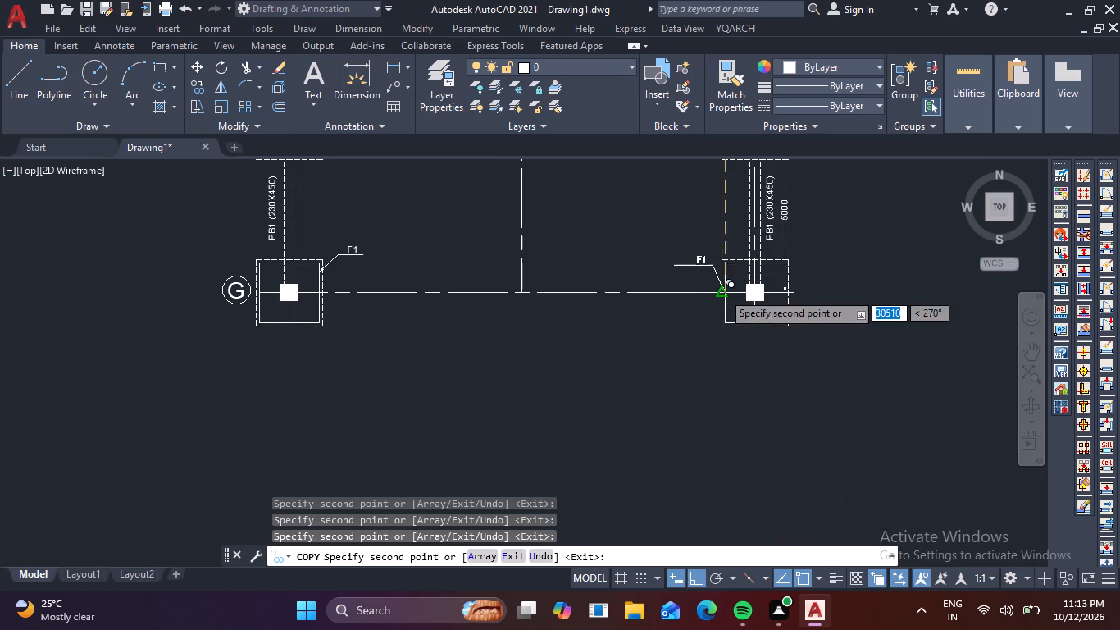
scroll(723, 294, "up", 3)
left_click(713, 248)
scroll(713, 248, "up", 1)
scroll(753, 252, "down", 4)
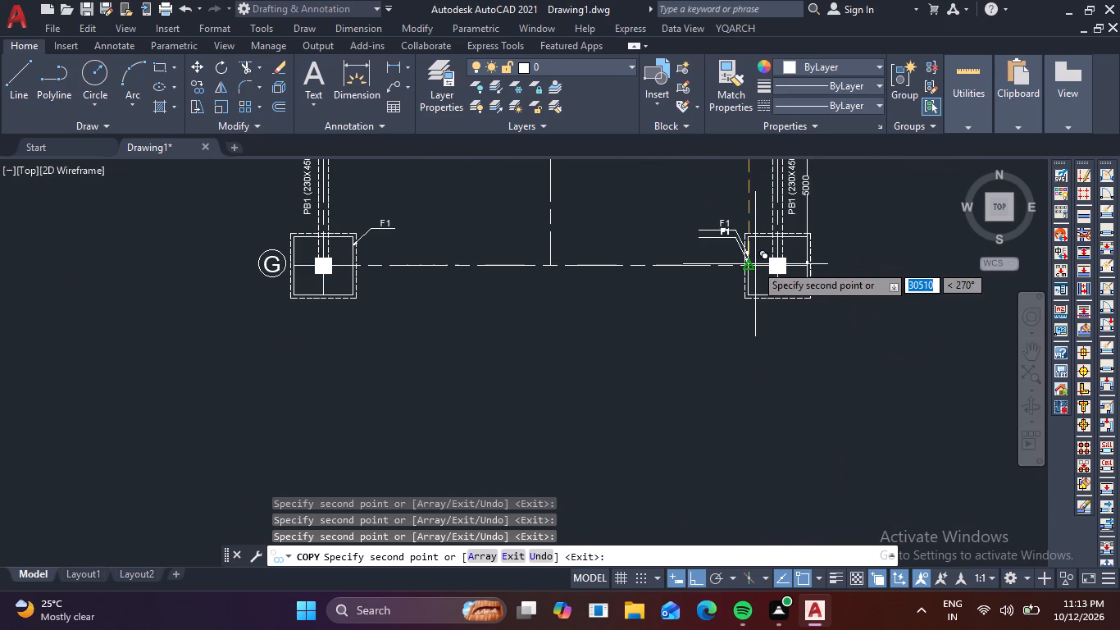
key("Escape")
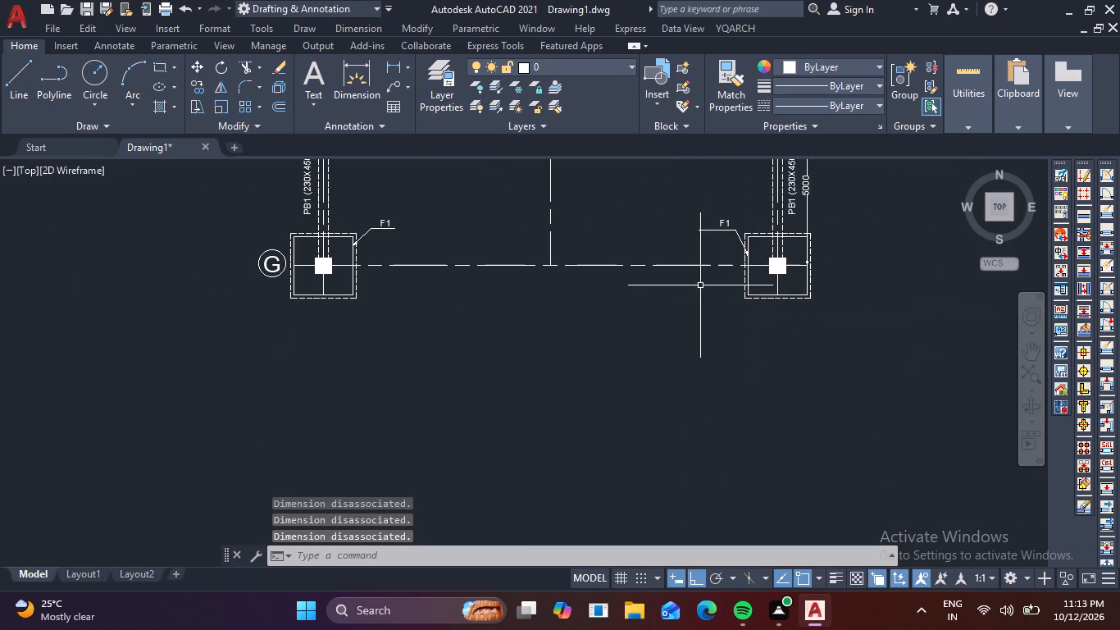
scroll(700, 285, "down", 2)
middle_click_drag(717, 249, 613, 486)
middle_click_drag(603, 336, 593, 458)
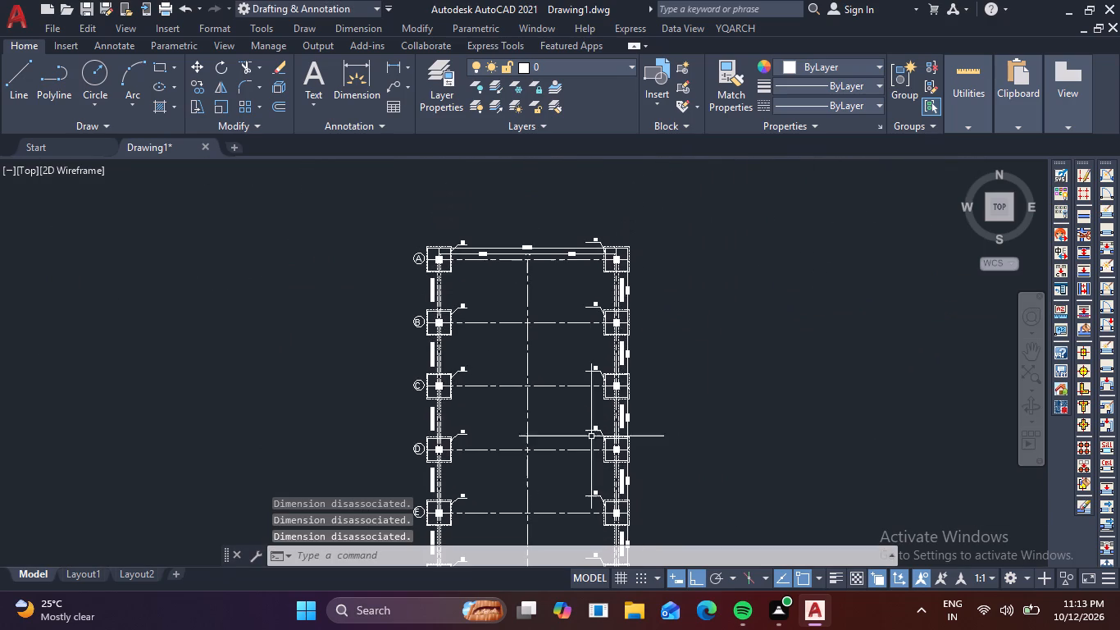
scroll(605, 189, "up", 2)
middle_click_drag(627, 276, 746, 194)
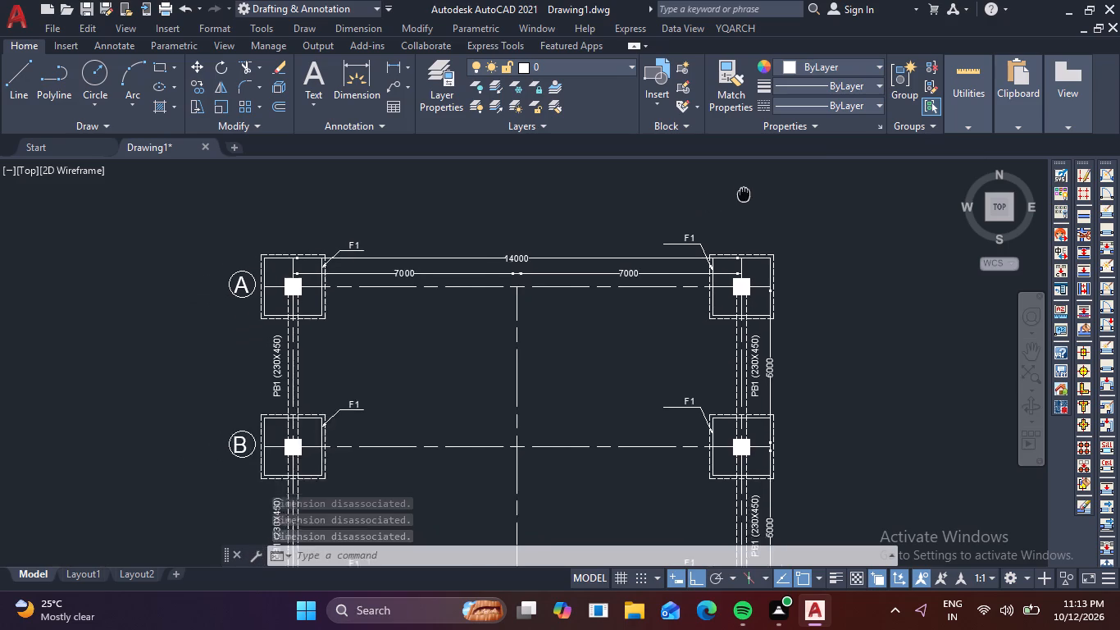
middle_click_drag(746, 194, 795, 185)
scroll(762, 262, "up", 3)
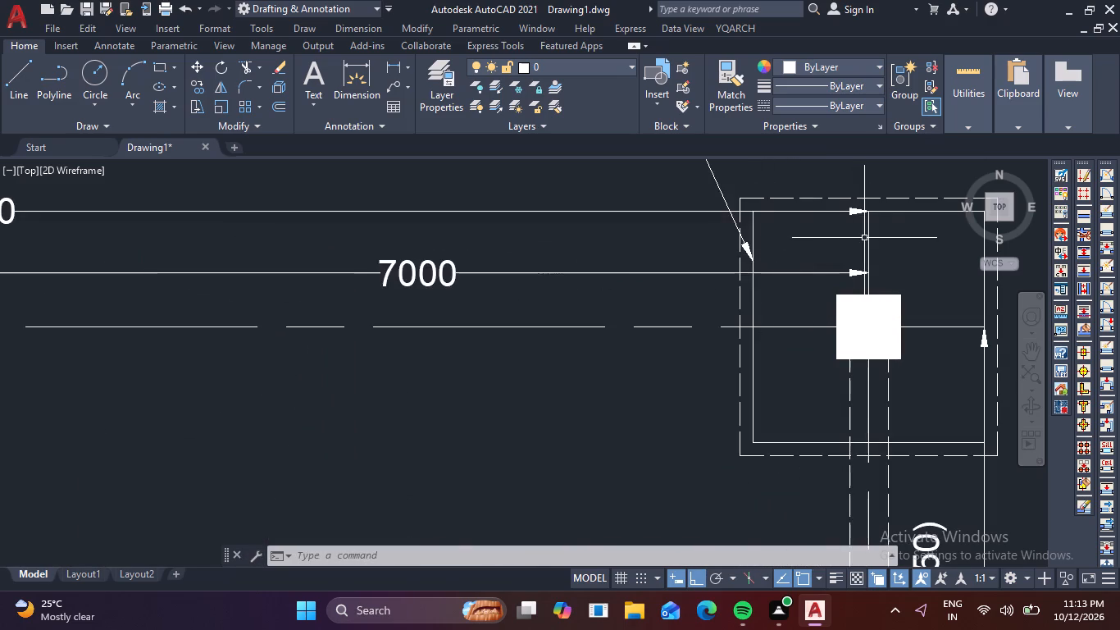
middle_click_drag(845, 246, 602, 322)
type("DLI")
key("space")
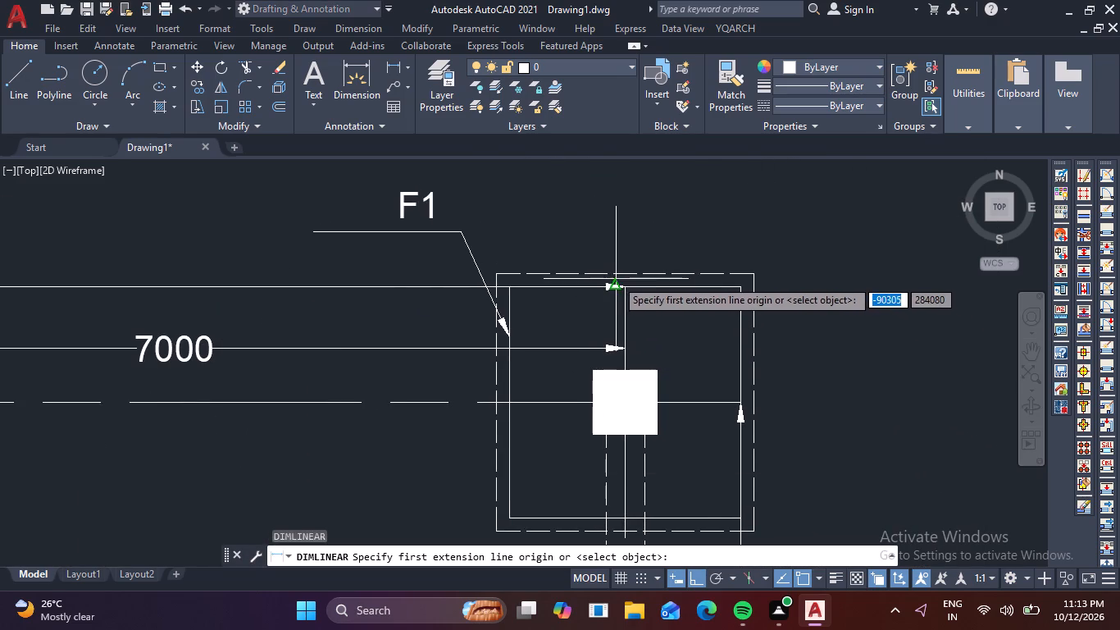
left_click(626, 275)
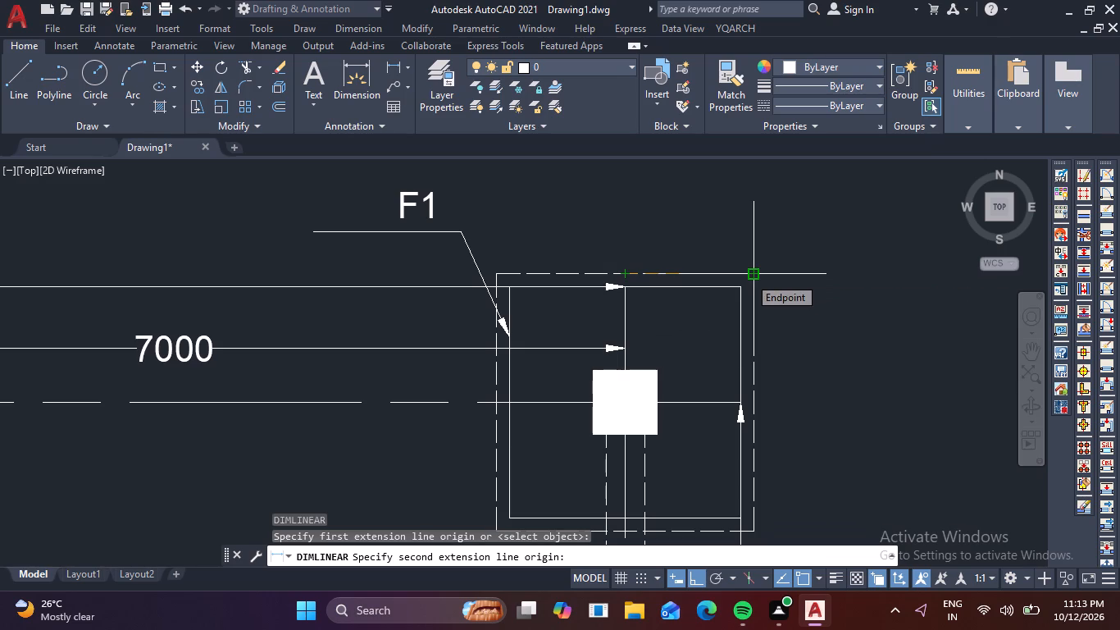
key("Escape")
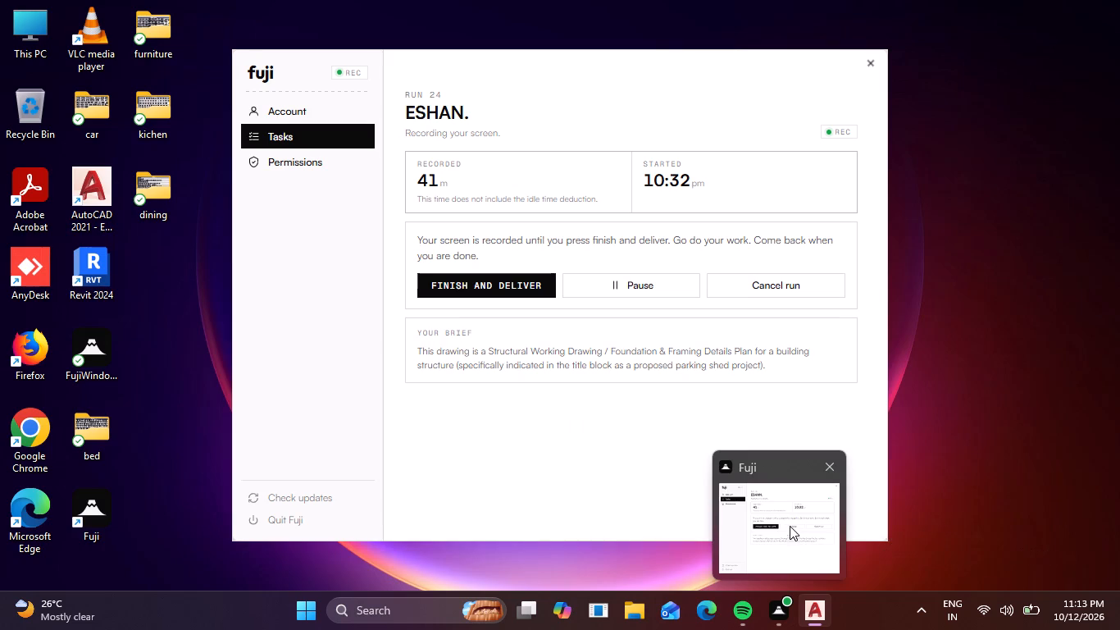
Draw a table outline rectangle about 29700 wide and 11500 high in the empty space beside the footing layout's right-hand footings.
scroll(744, 364, "down", 1)
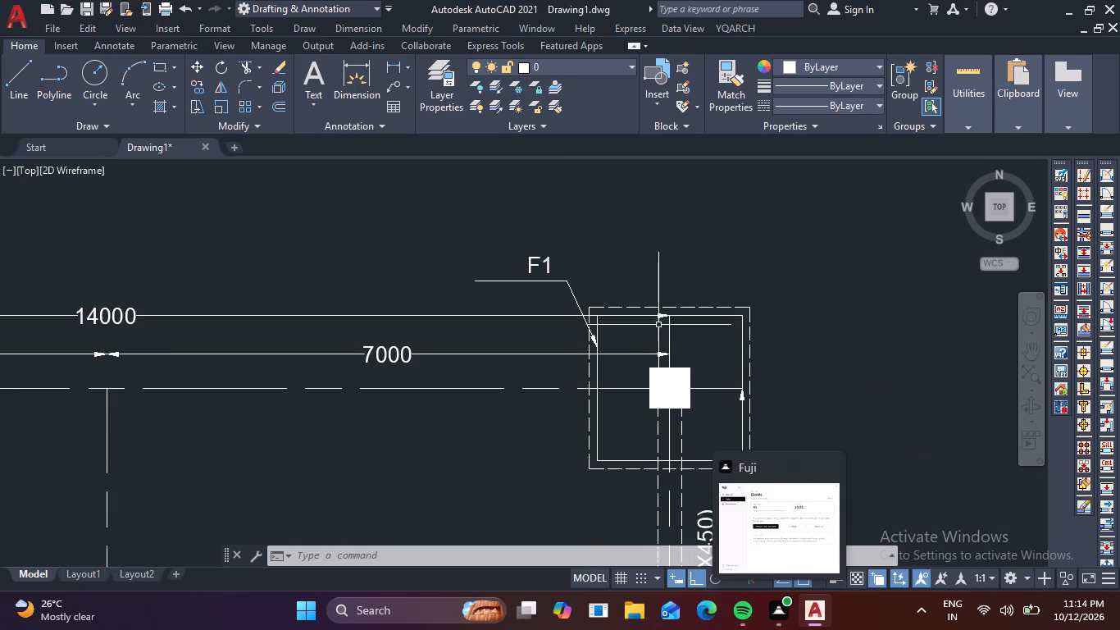
scroll(638, 310, "down", 3)
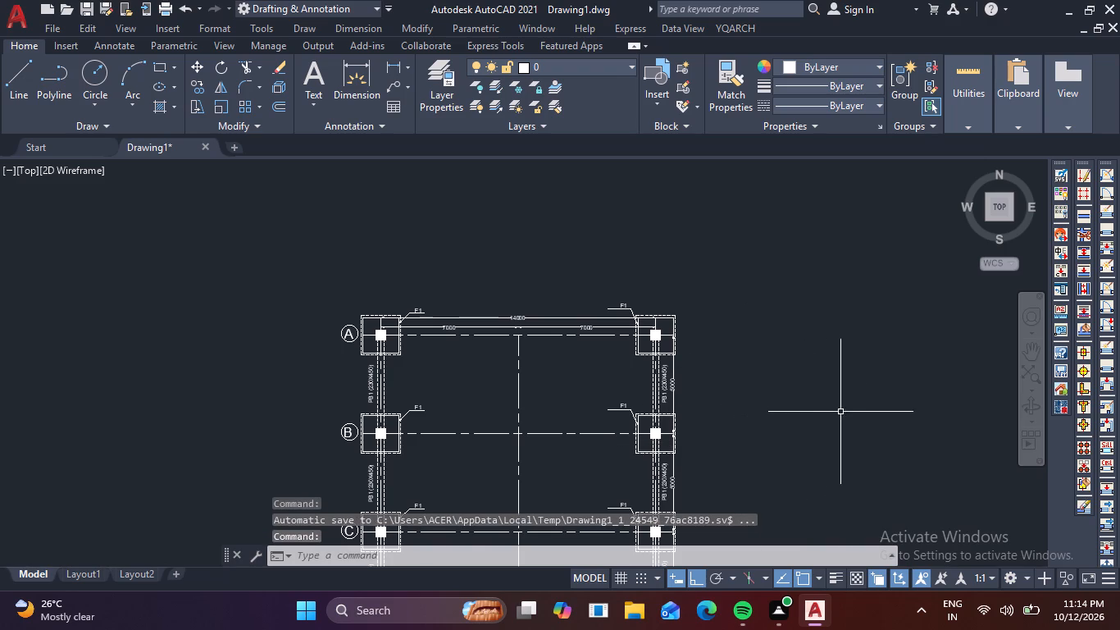
middle_click_drag(772, 382, 493, 326)
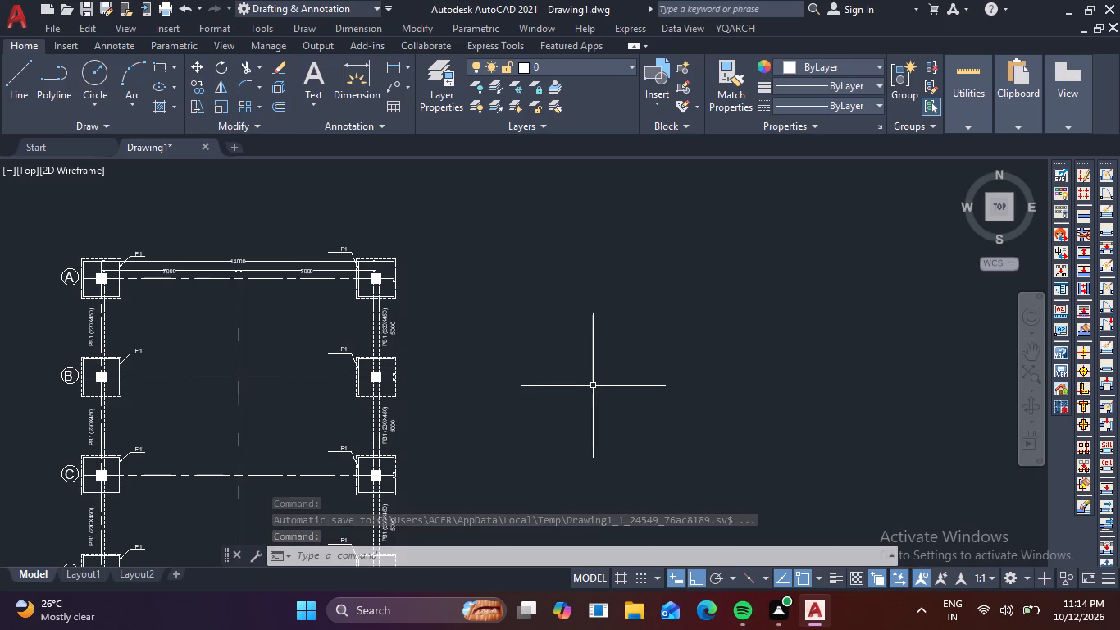
type("REC")
key("space")
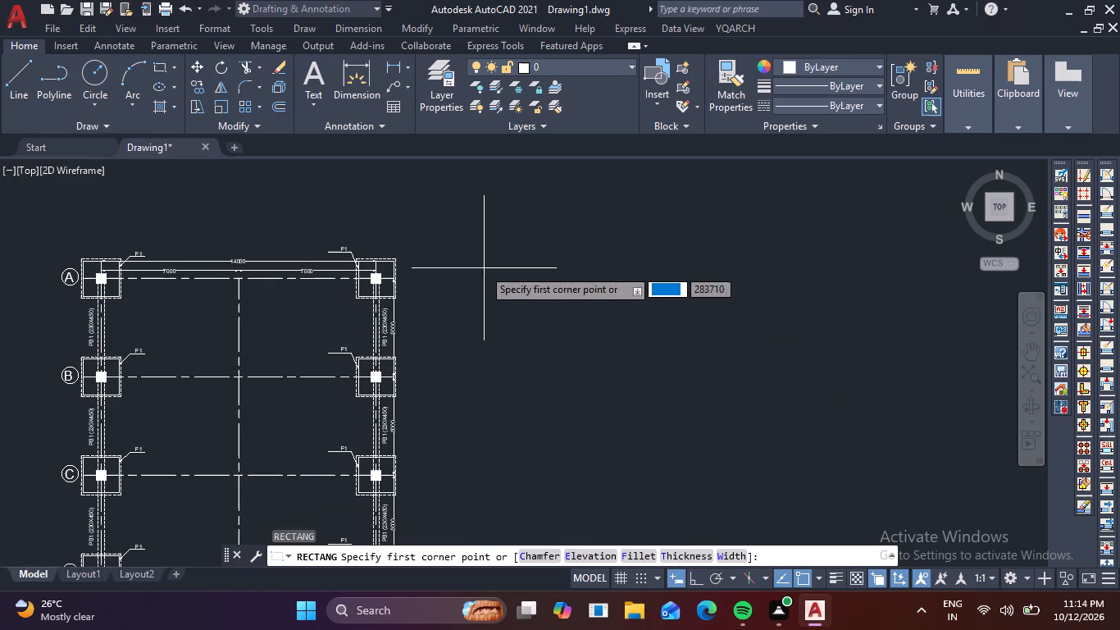
scroll(487, 207, "down", 1)
middle_click_drag(487, 207, 422, 294)
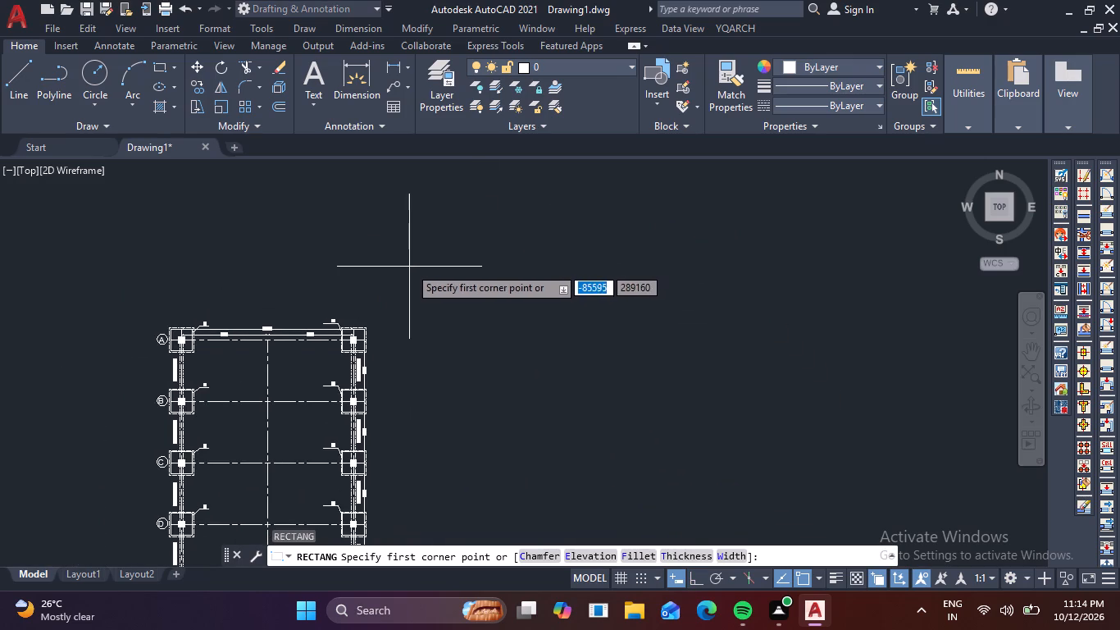
left_click(394, 268)
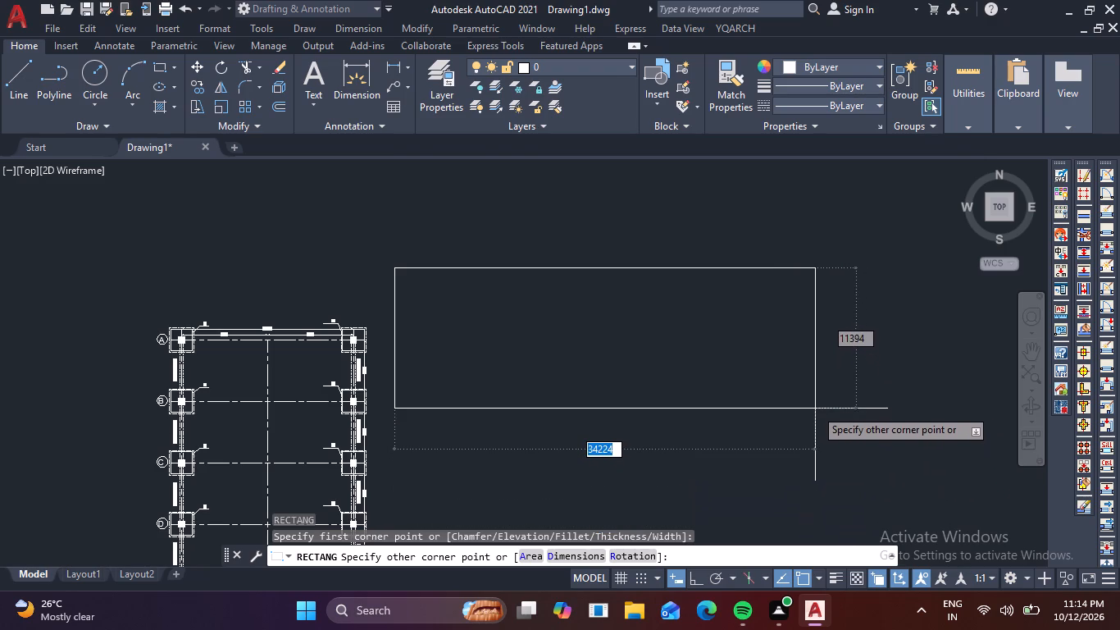
left_click(758, 410)
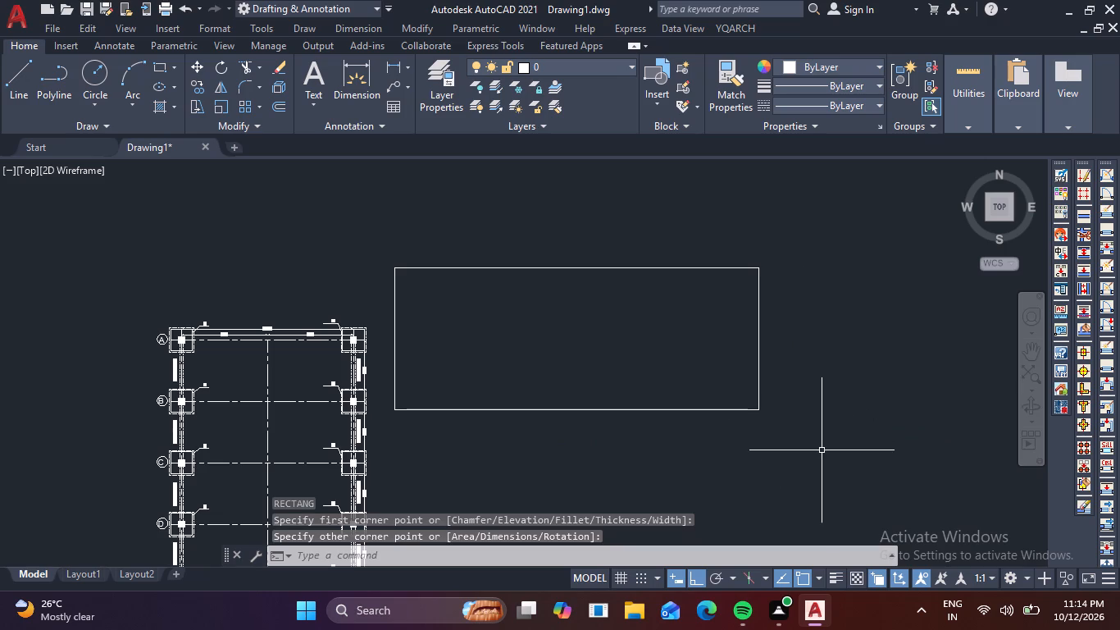
Draw two full-width horizontal lines across the rectangle, one just below its top edge and one a little above mid-height.
scroll(461, 336, "up", 1)
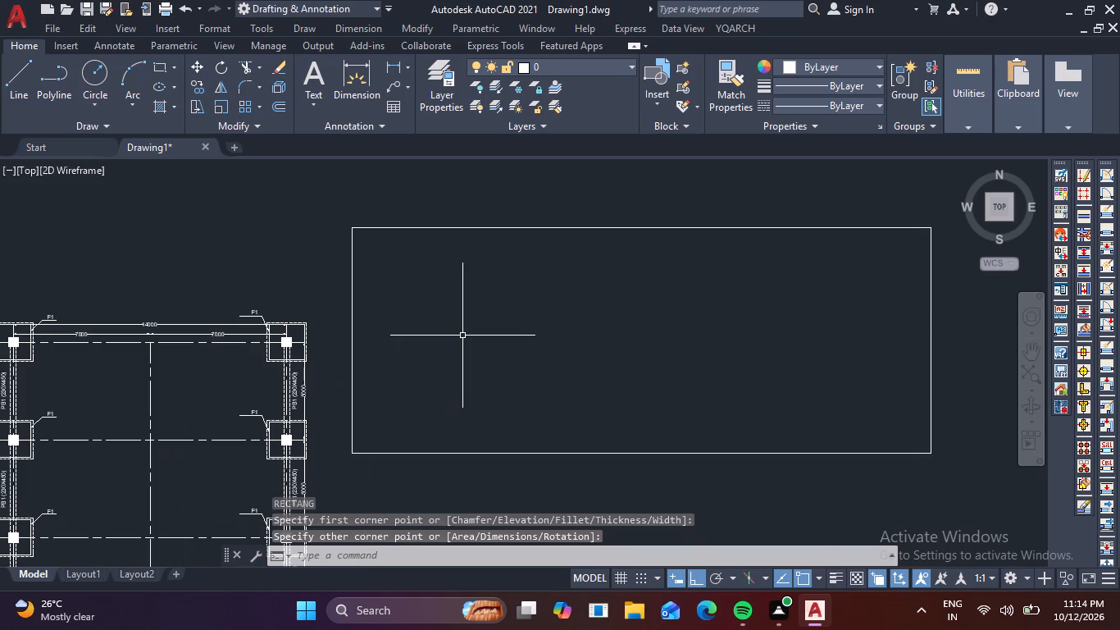
key("l")
key("space")
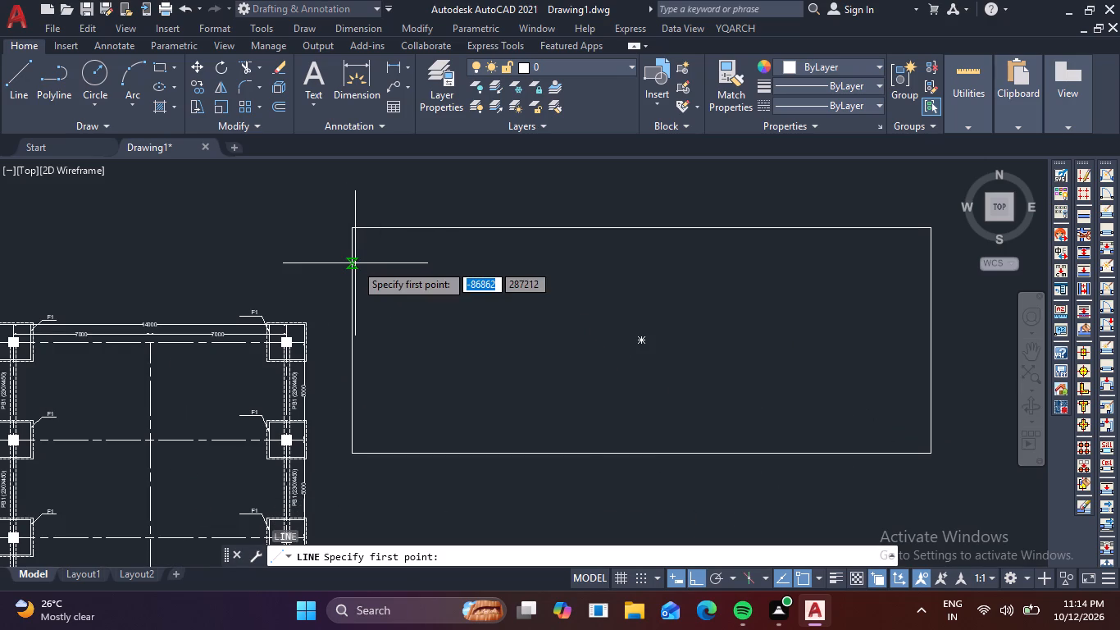
left_click(354, 260)
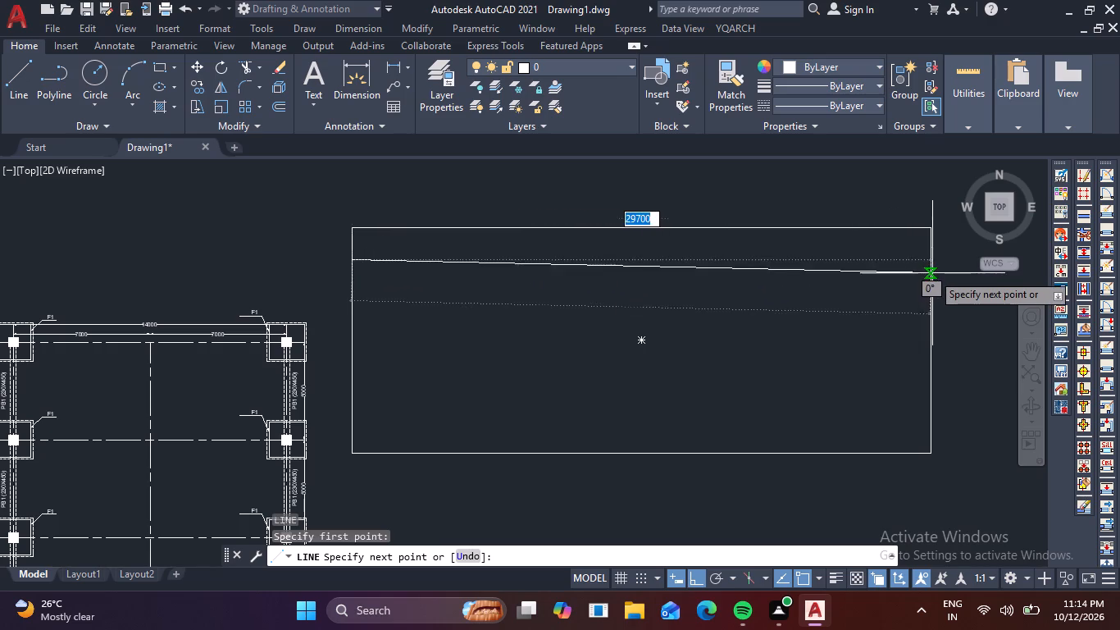
left_click(934, 265)
key("space")
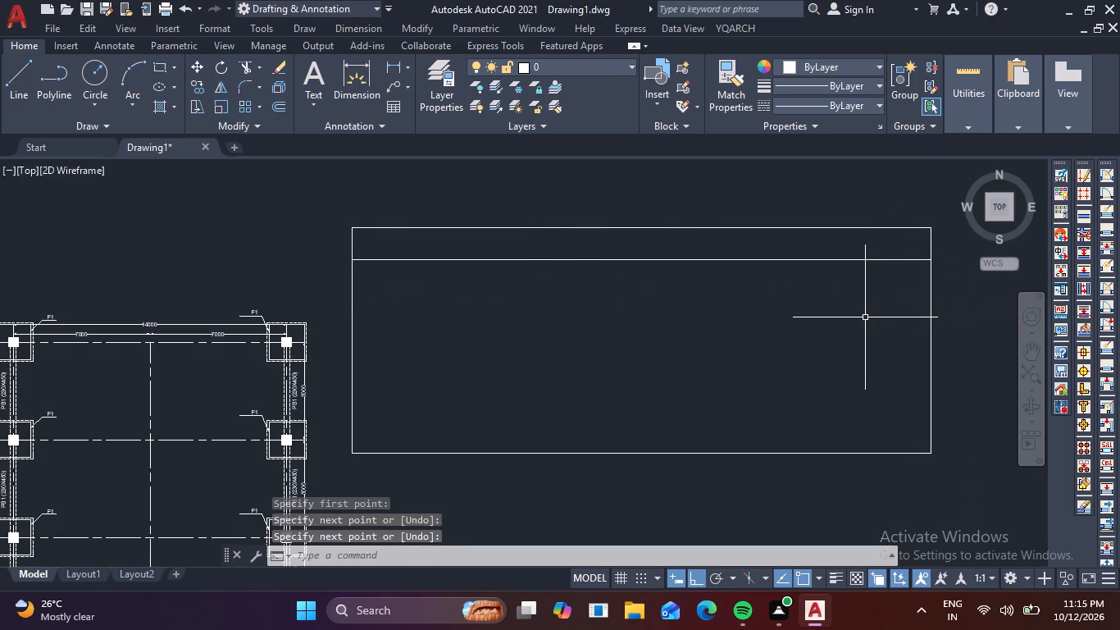
key("space")
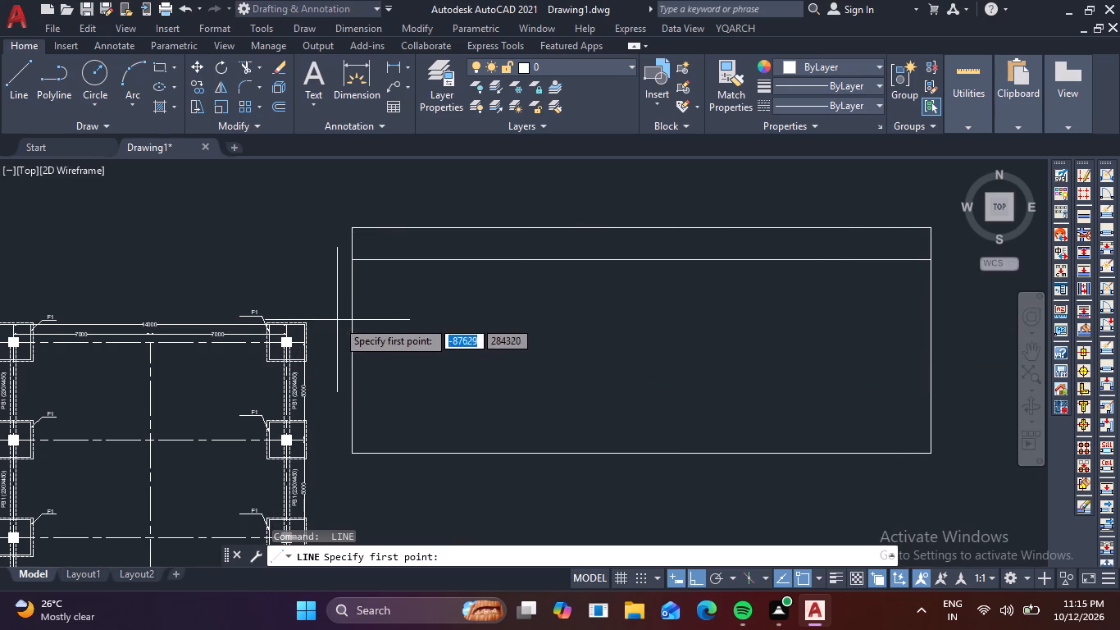
left_click(352, 323)
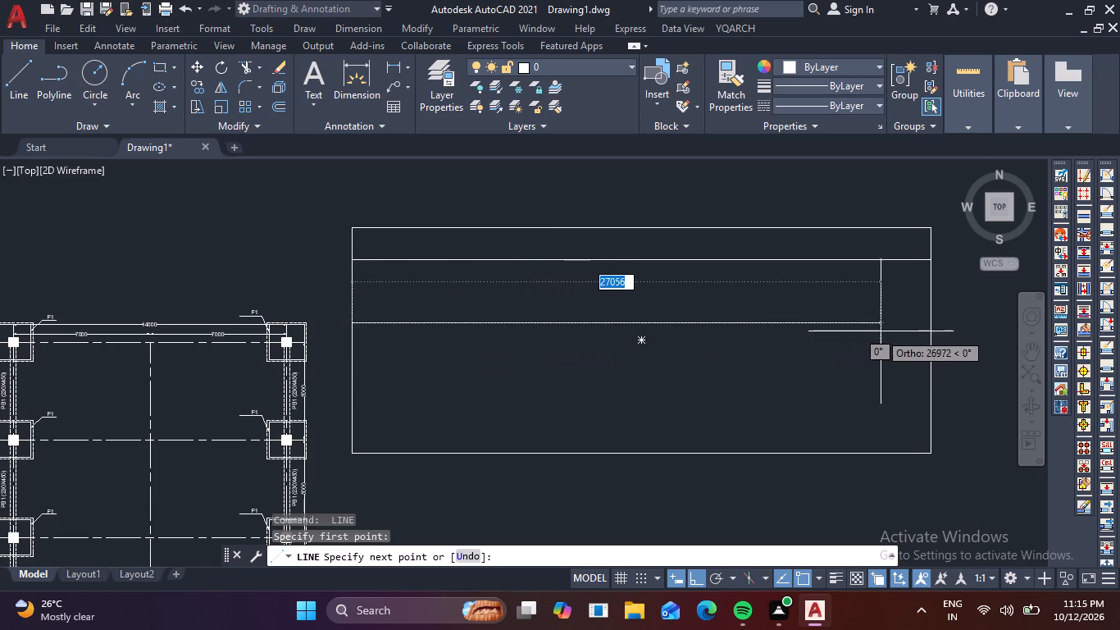
left_click(931, 318)
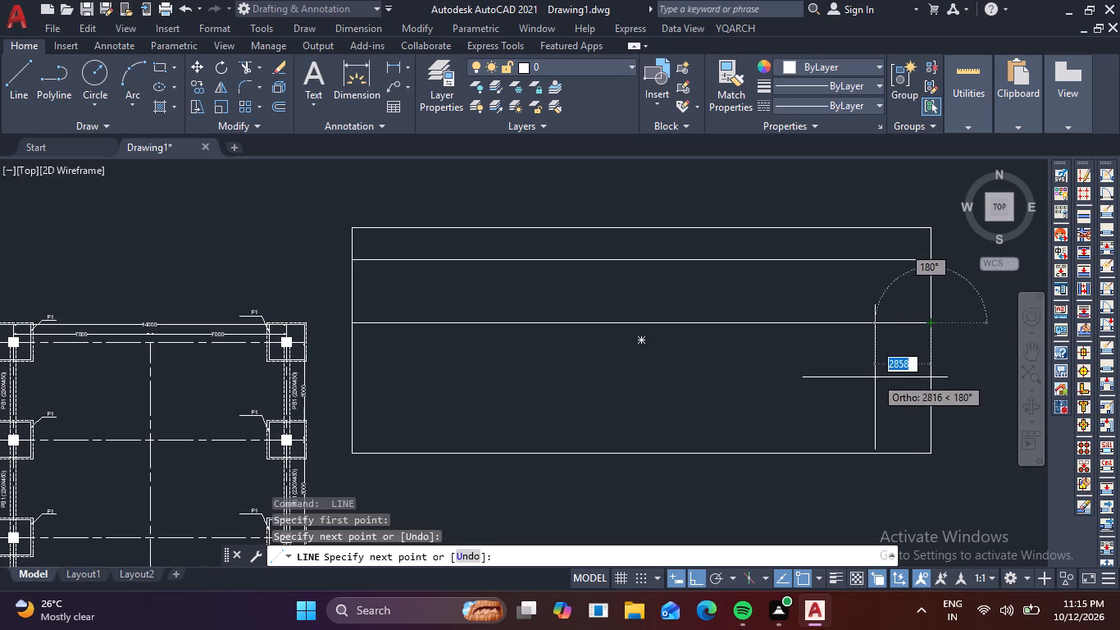
key("space")
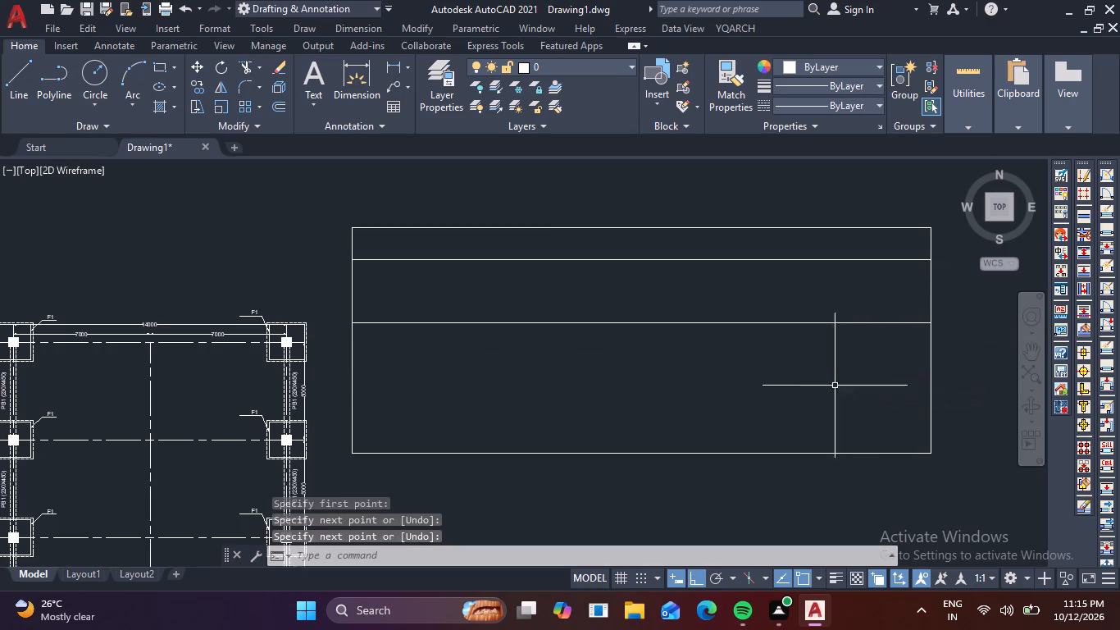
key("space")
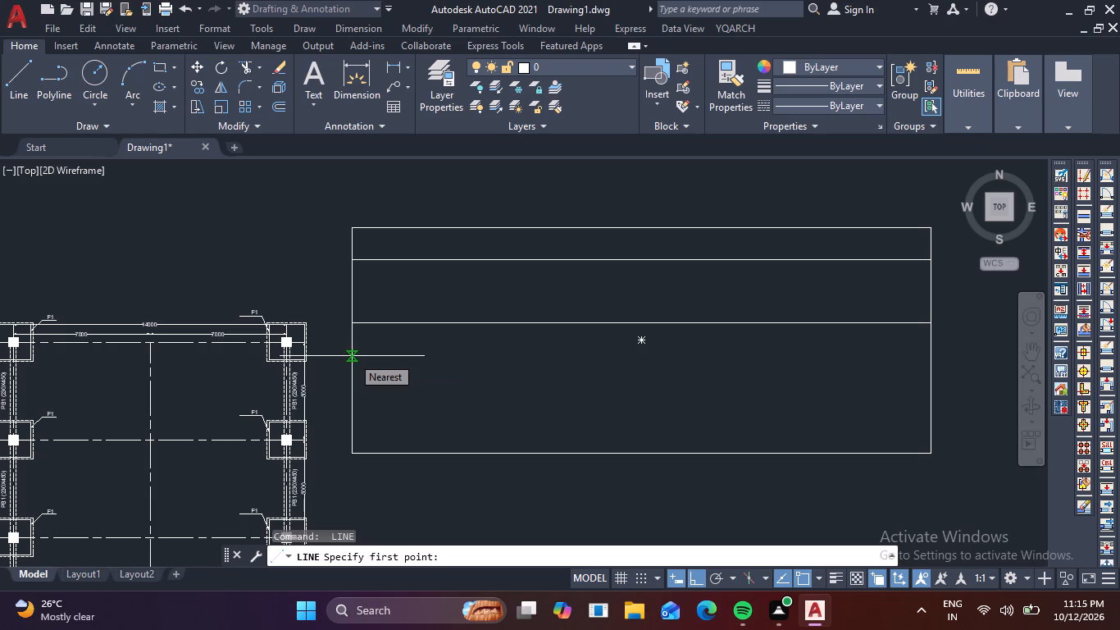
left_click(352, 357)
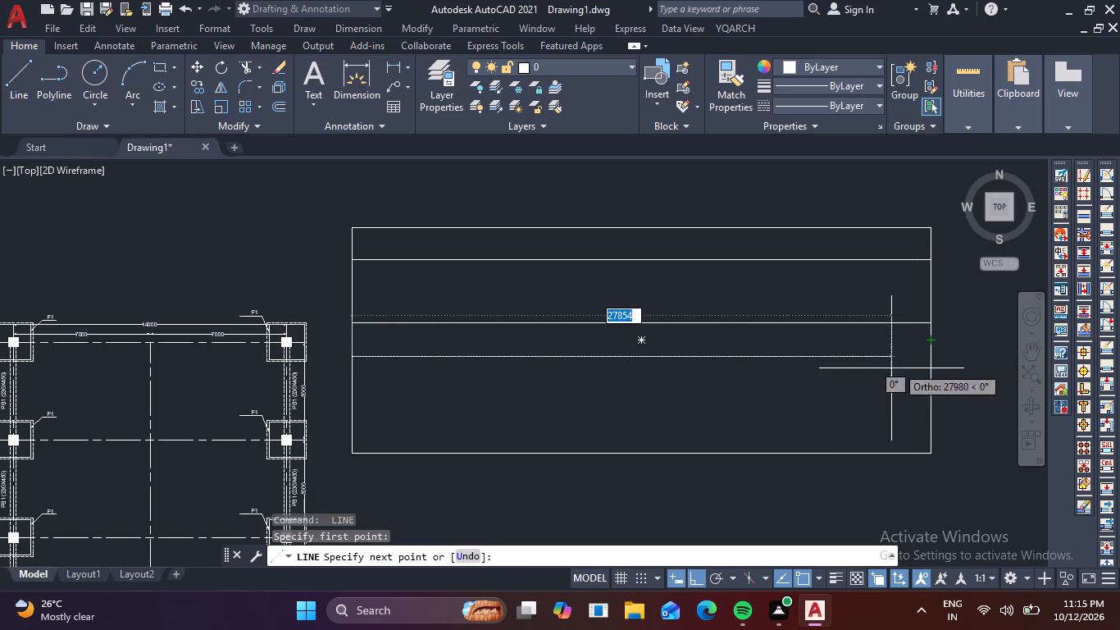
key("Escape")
Stretch the rectangle's bottom edge upward by about 4640, bringing it closer to the second horizontal line.
left_click(741, 467)
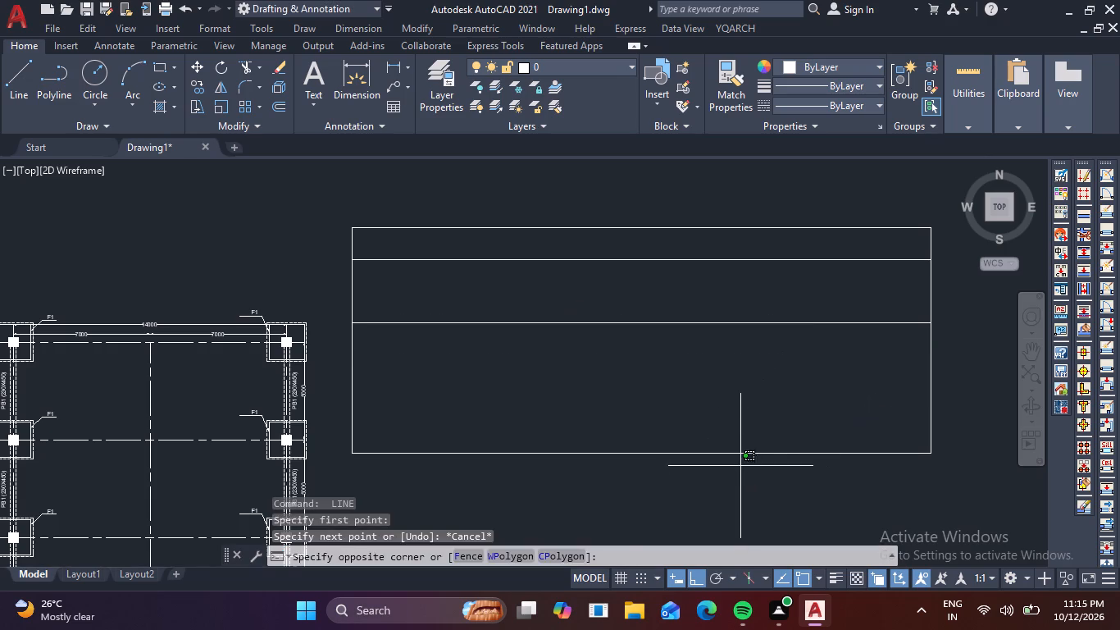
left_click(708, 423)
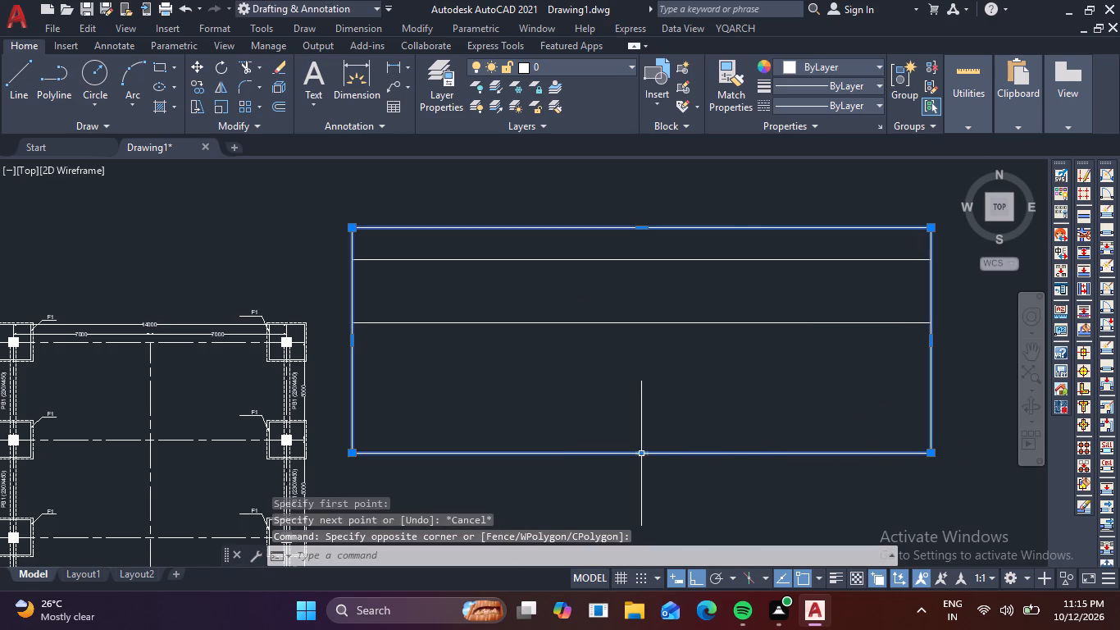
left_click(643, 455)
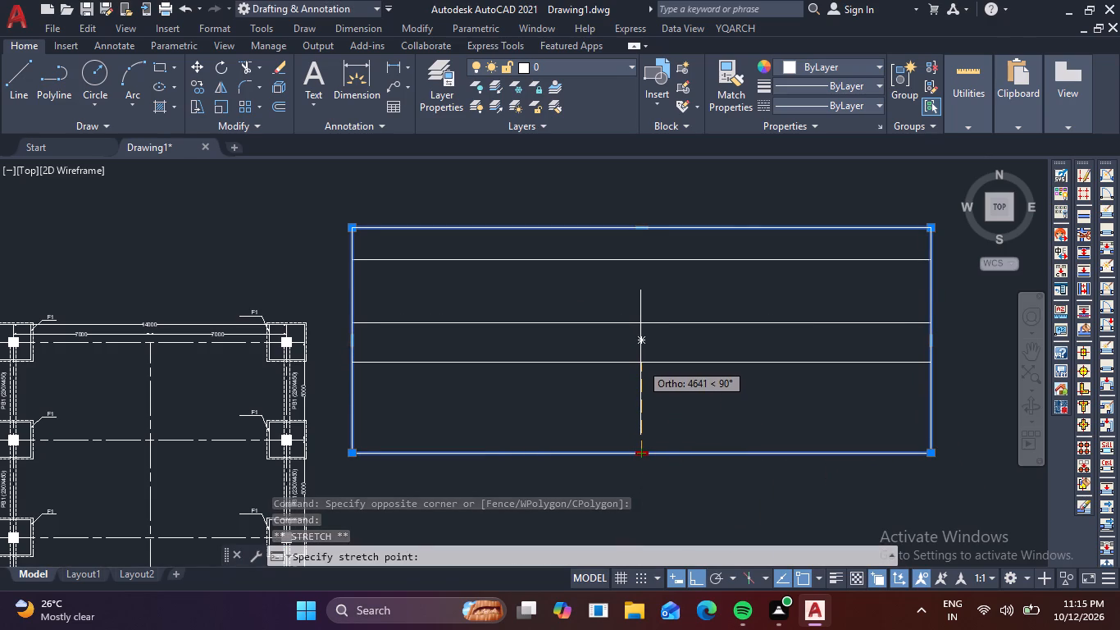
left_click(640, 363)
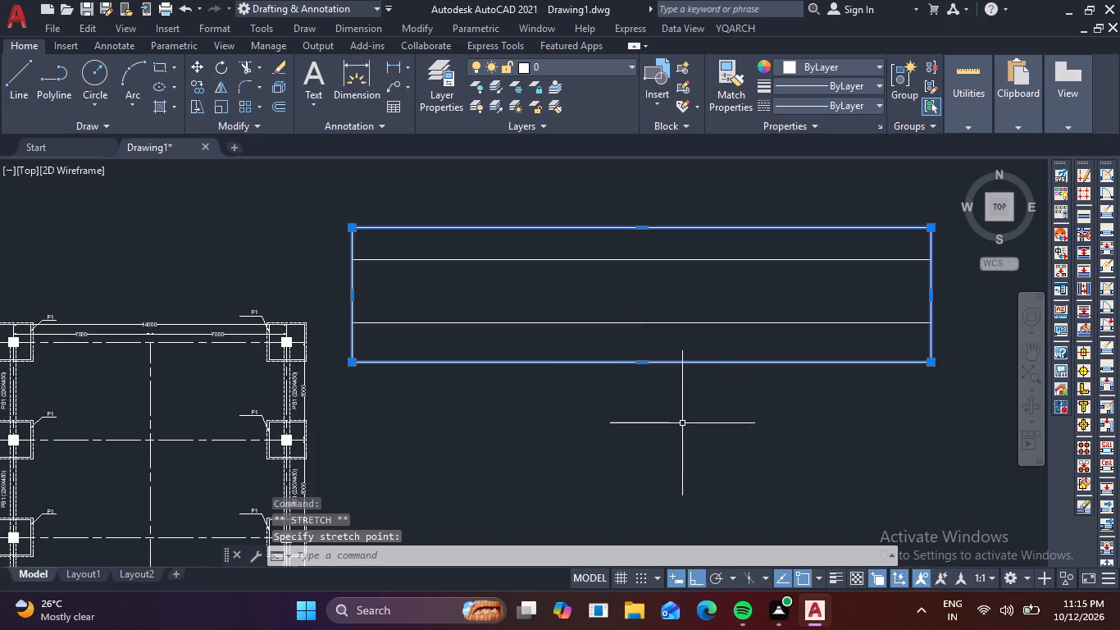
key("Escape")
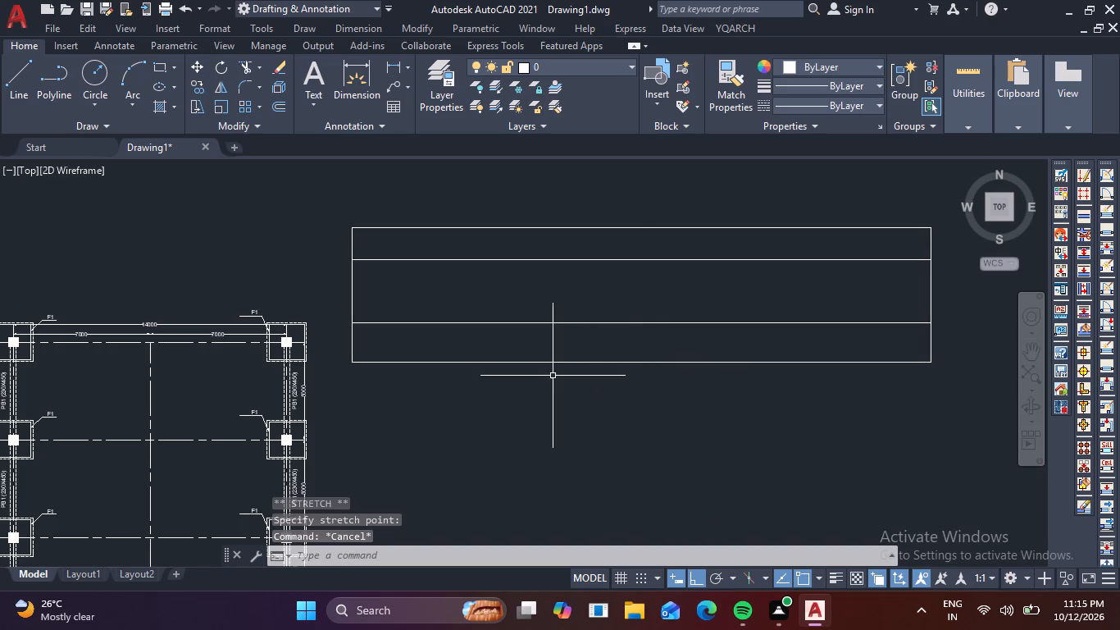
Draw two vertical dividers about 5239 long near the table's left end, from the upper horizontal line to the bottom edge.
type("L")
key("space")
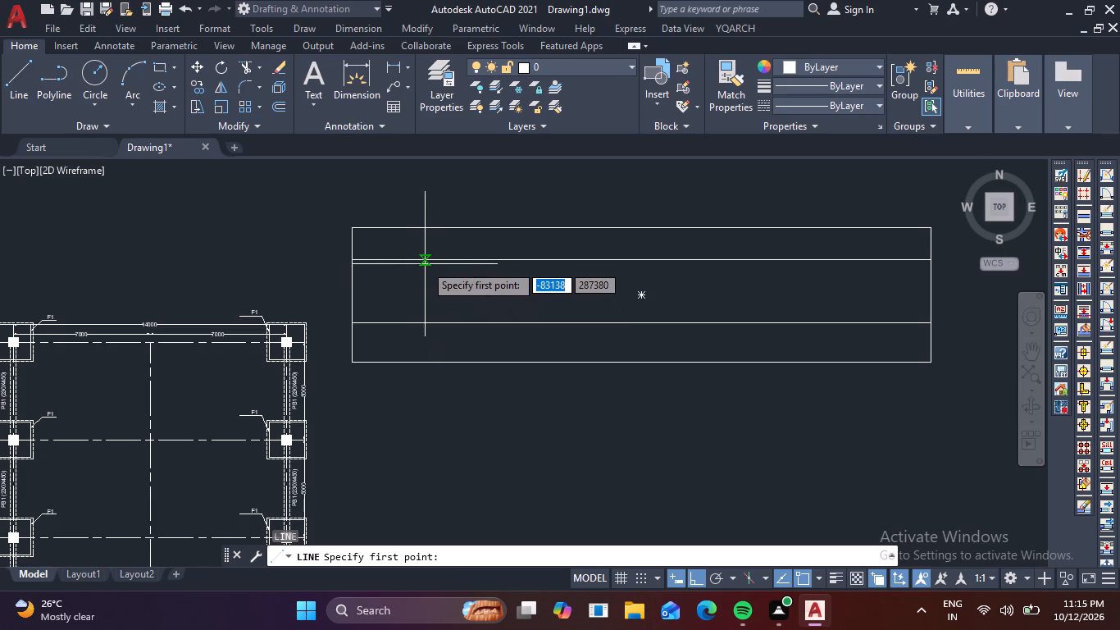
left_click(396, 262)
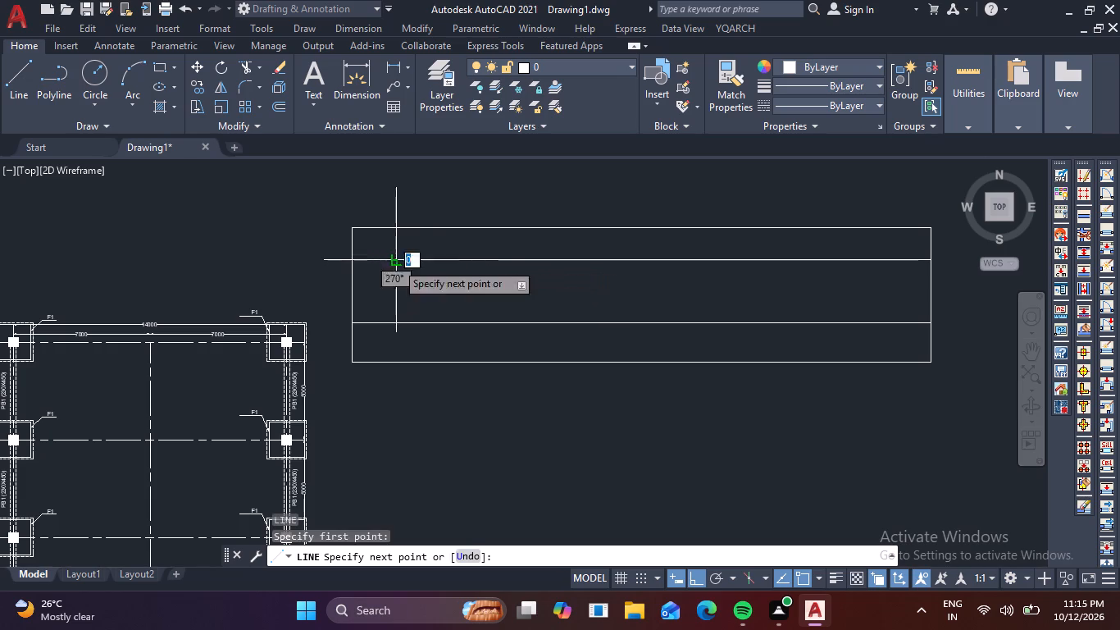
left_click(397, 359)
key("space")
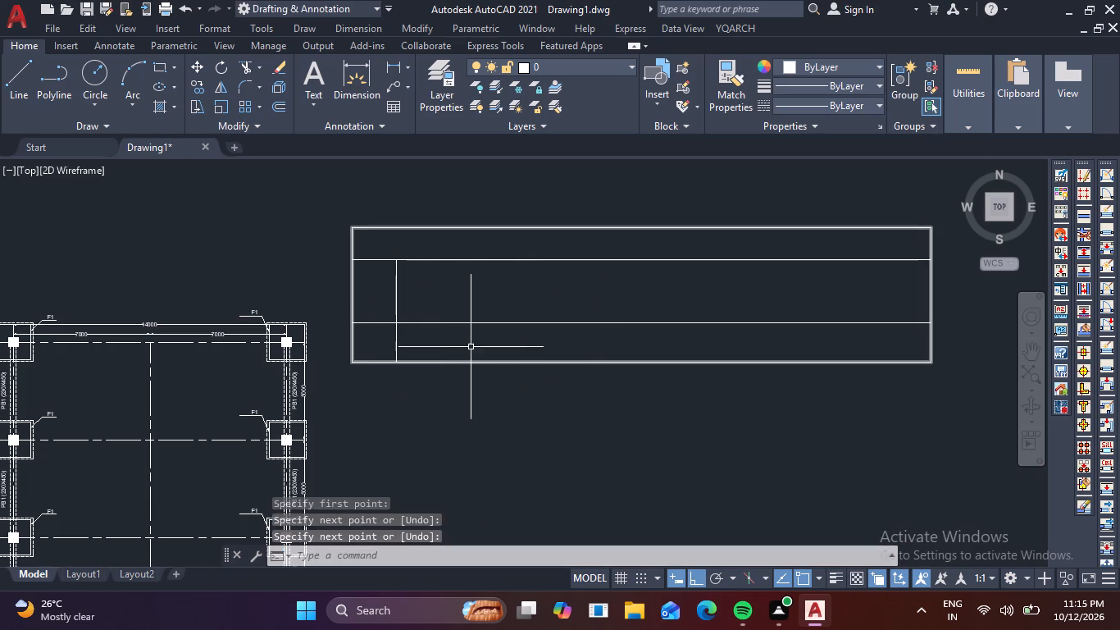
key("space")
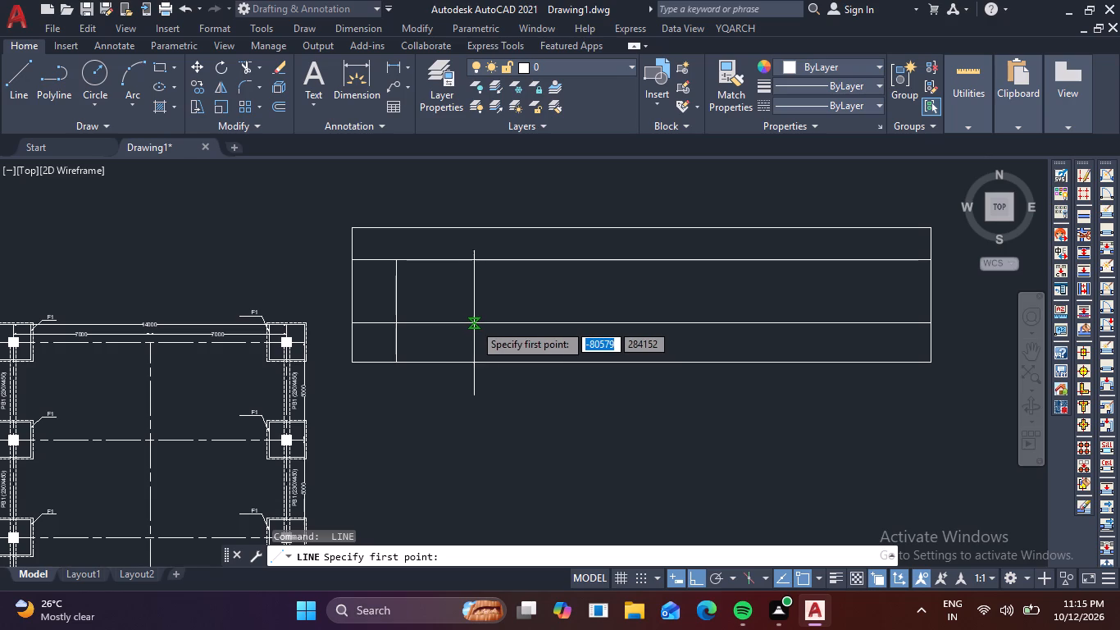
left_click(453, 260)
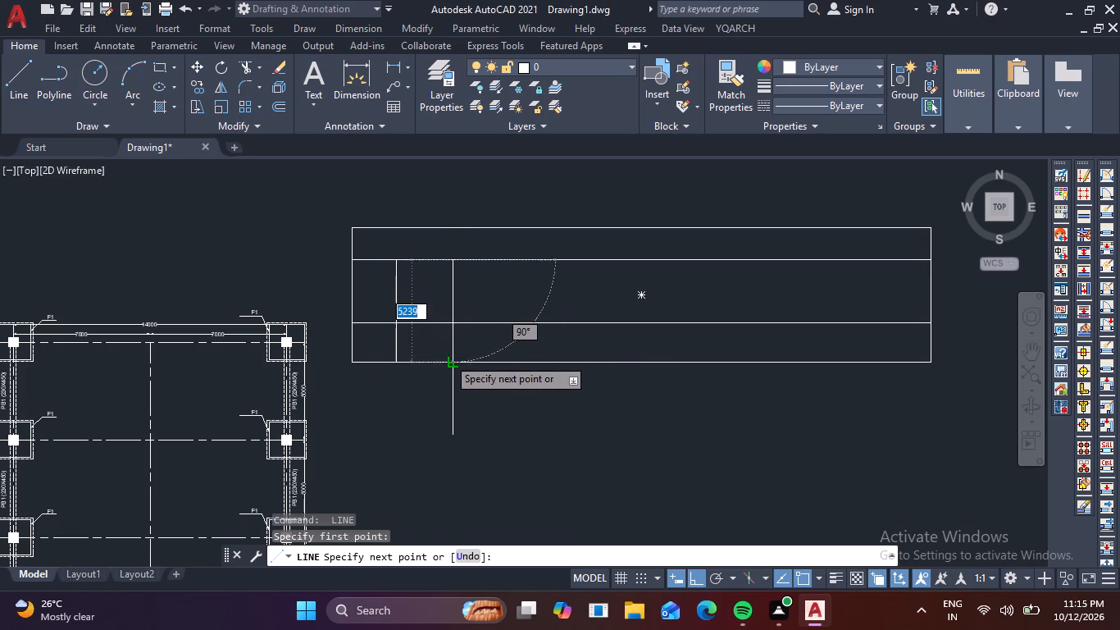
left_click(450, 360)
key("space")
Draw a third vertical divider to the right of the existing two, from the upper horizontal line to the table's bottom edge.
key("space")
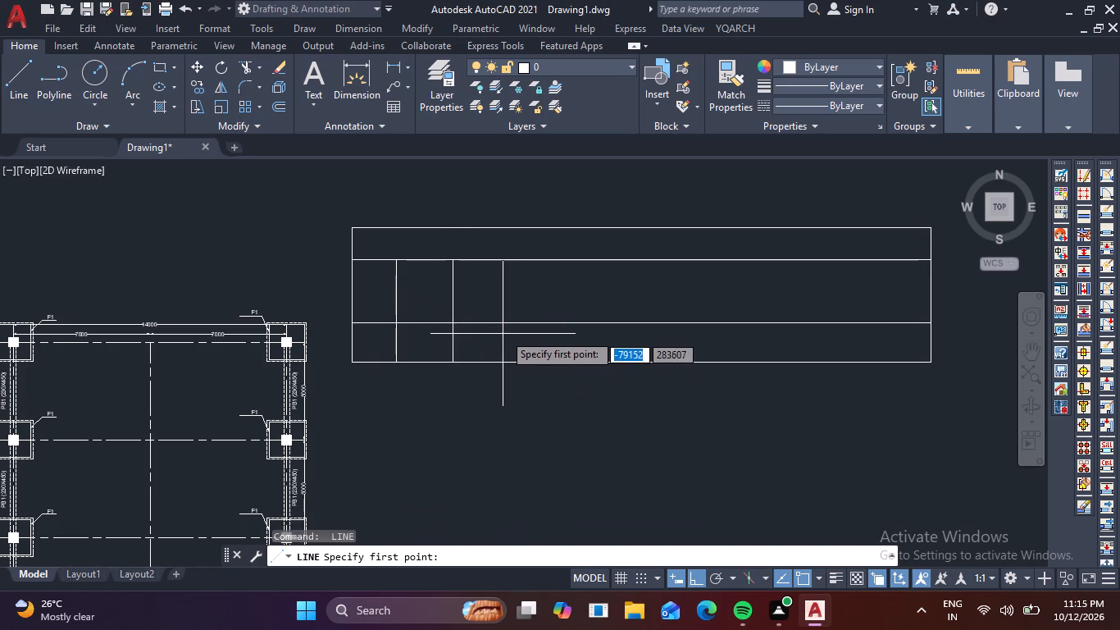
left_click(510, 266)
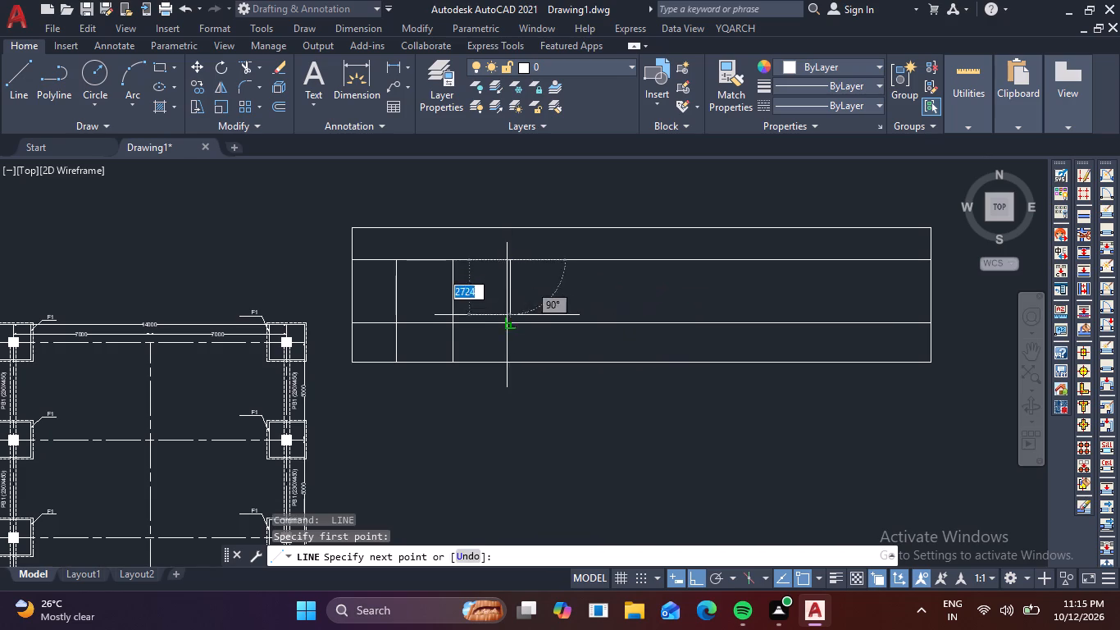
left_click(509, 360)
key("space")
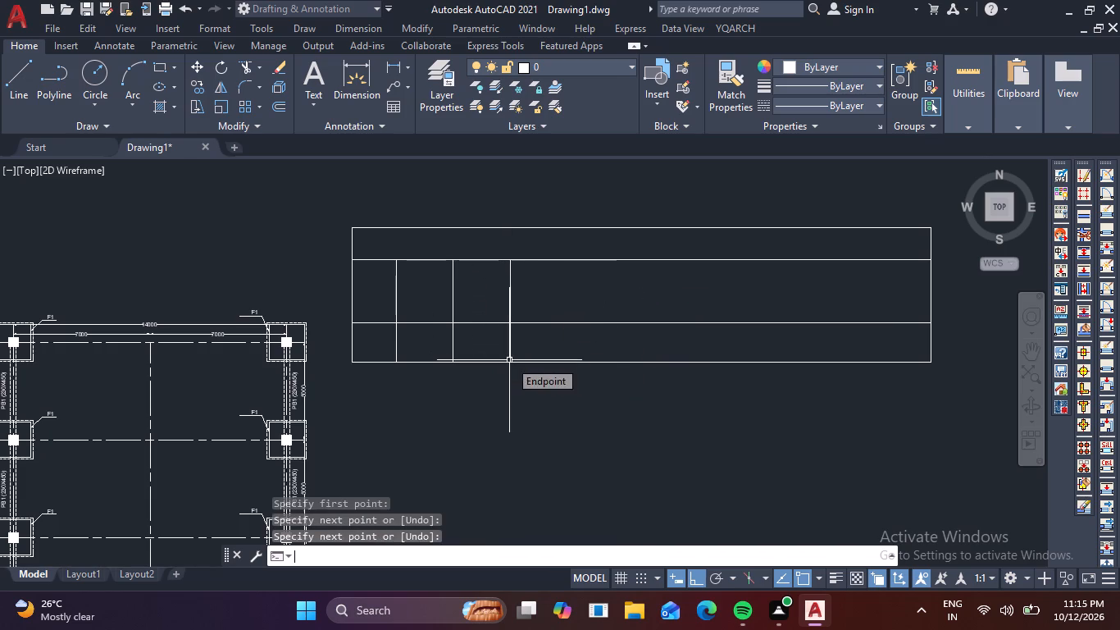
Draw a horizontal line from the third divider to the table's right edge, about midway between the two existing horizontal lines.
key("space")
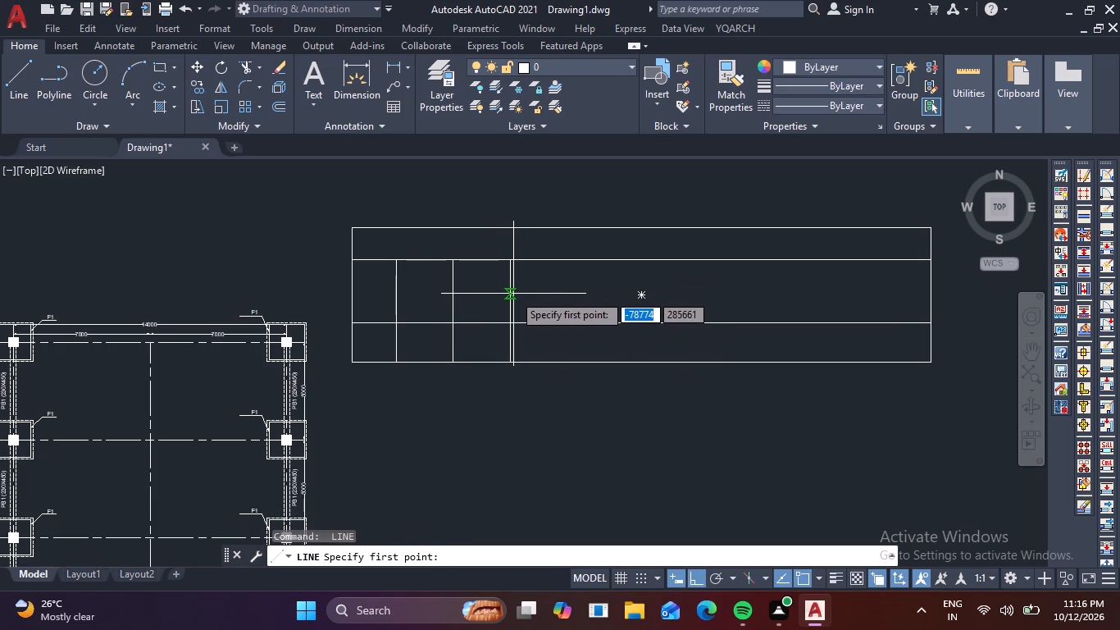
left_click(513, 294)
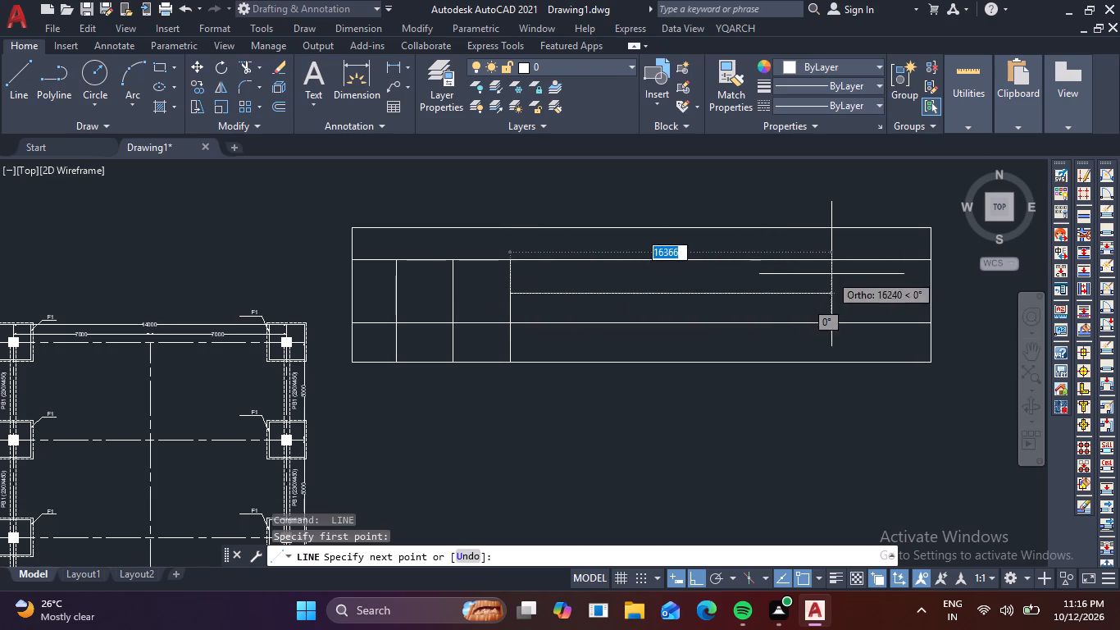
left_click(928, 294)
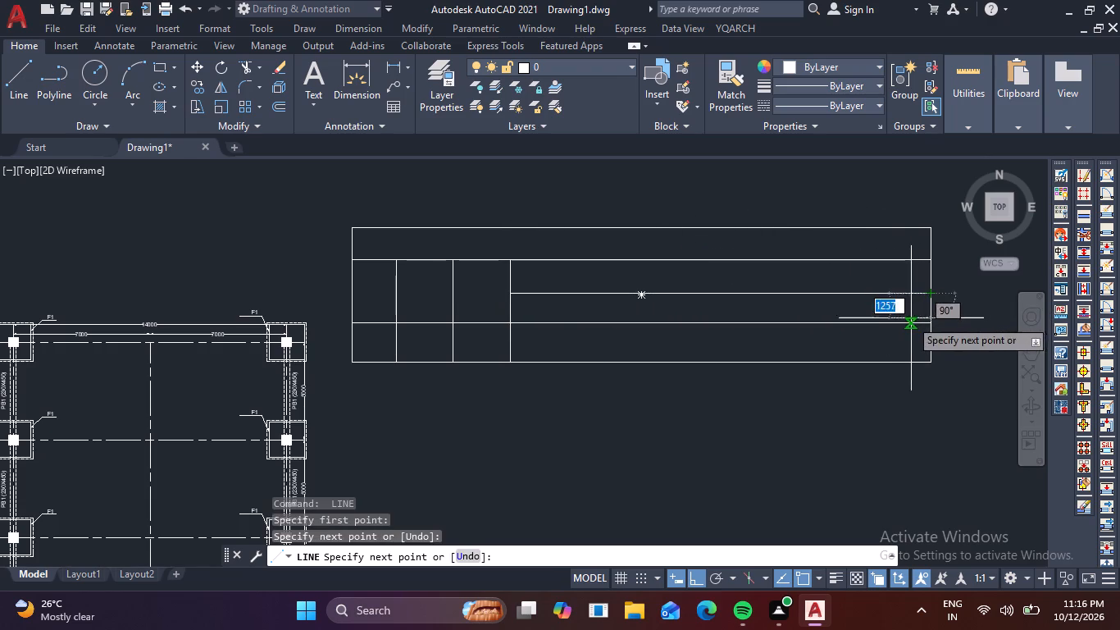
key("space")
Draw three closely spaced short vertical dividers right of the third divider, from the new intermediate horizontal line to the bottom edge.
key("space")
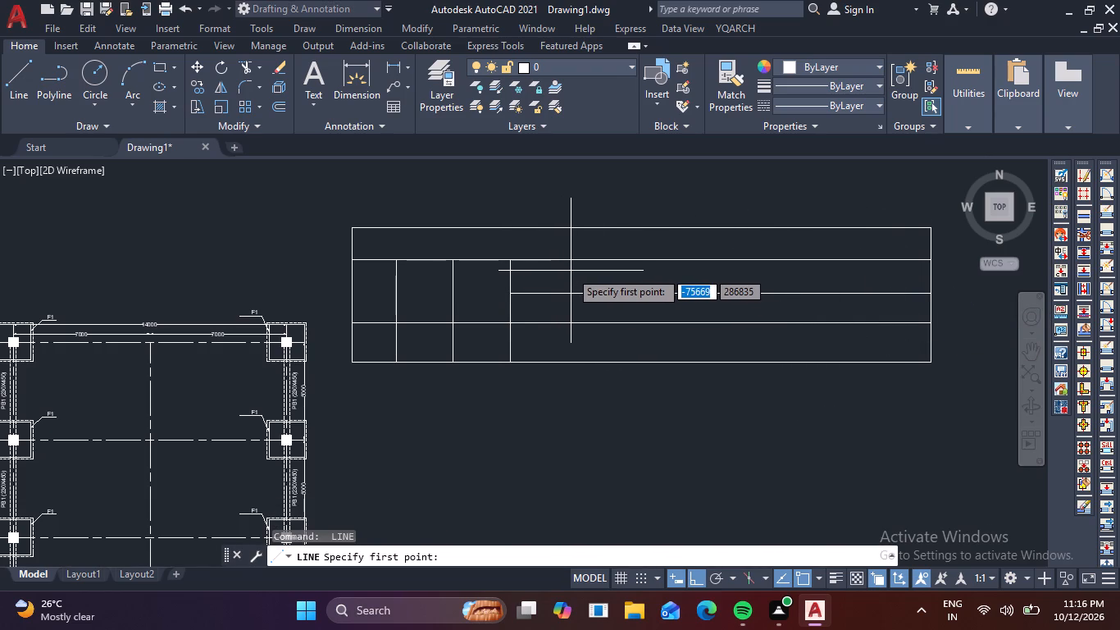
left_click(546, 296)
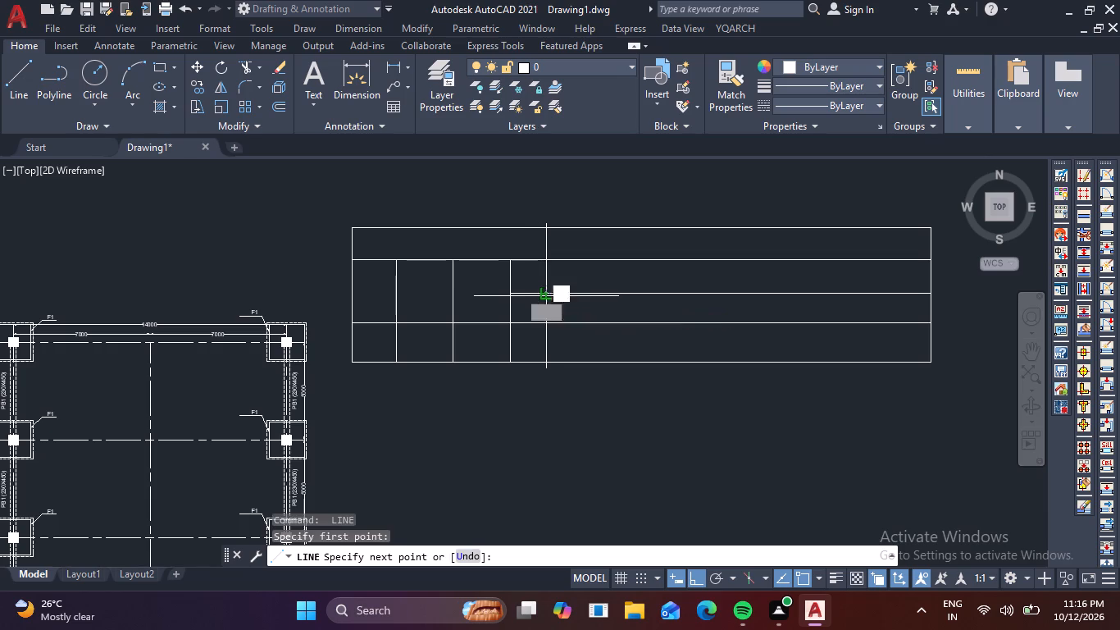
left_click(548, 360)
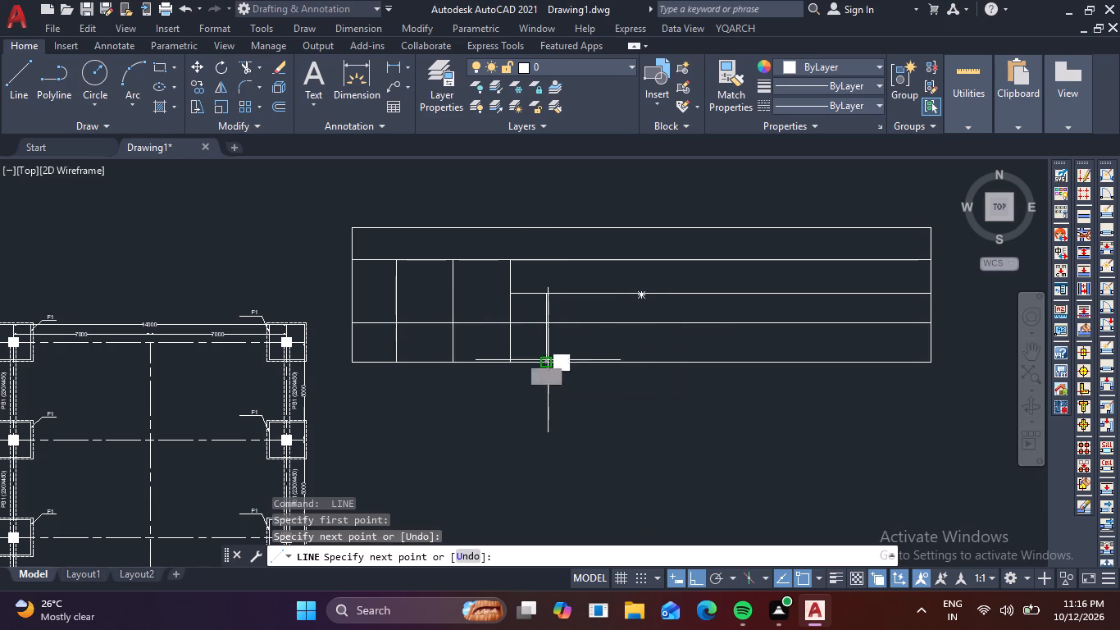
key("space")
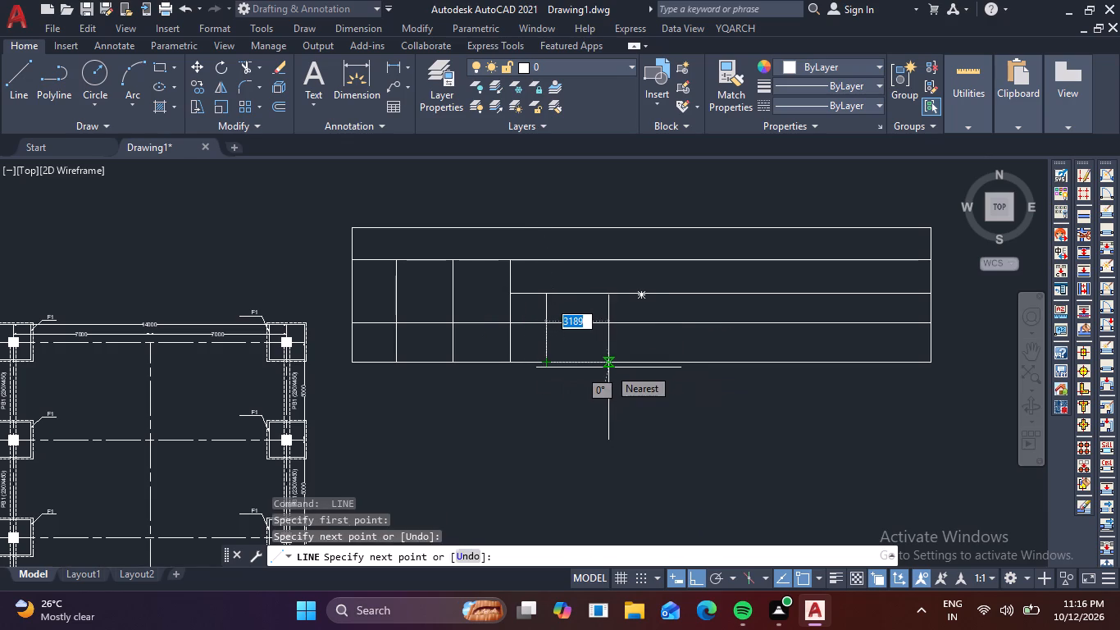
key("space")
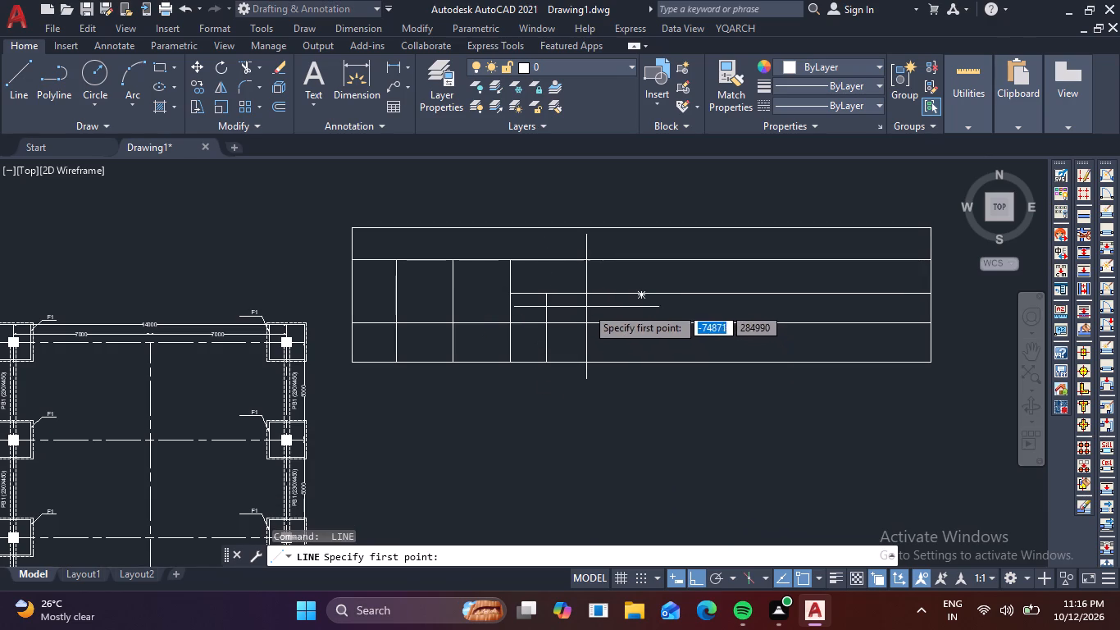
left_click(585, 299)
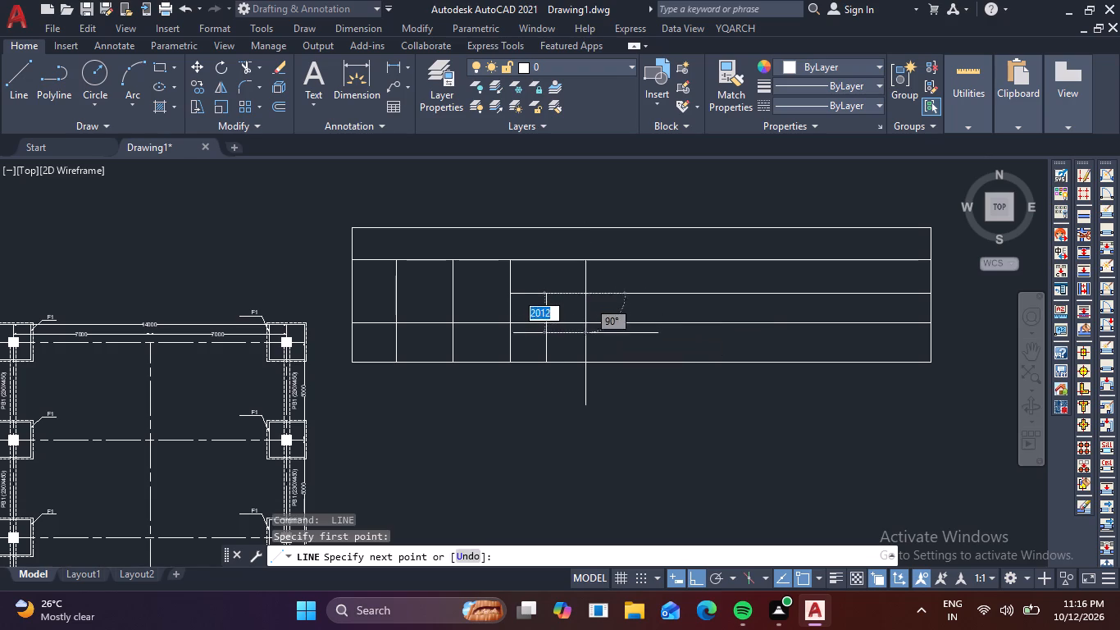
left_click(586, 361)
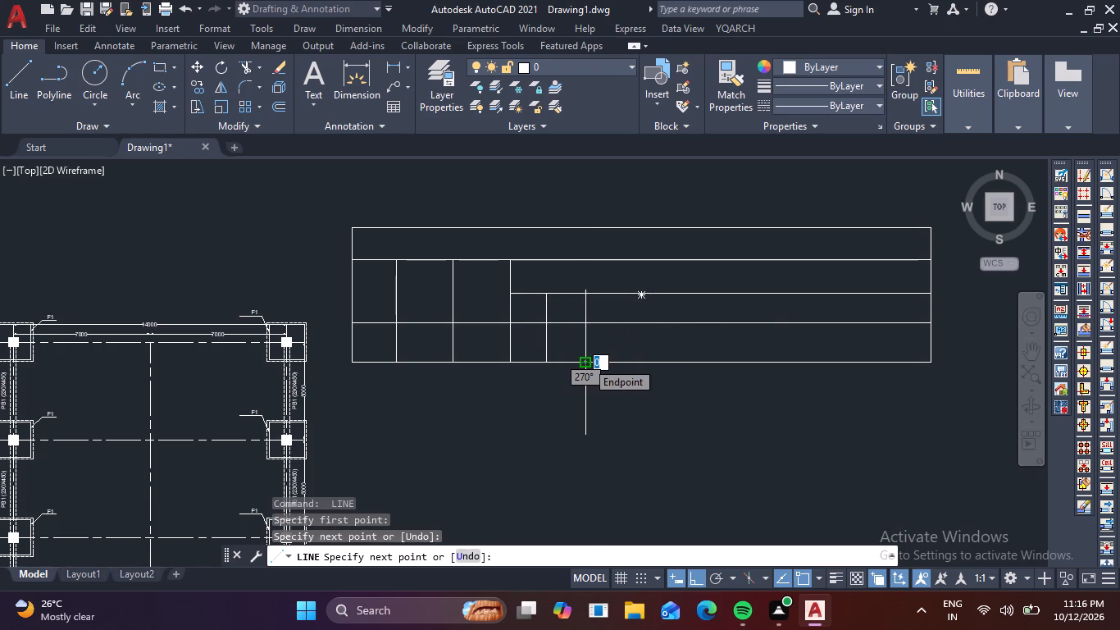
key("space")
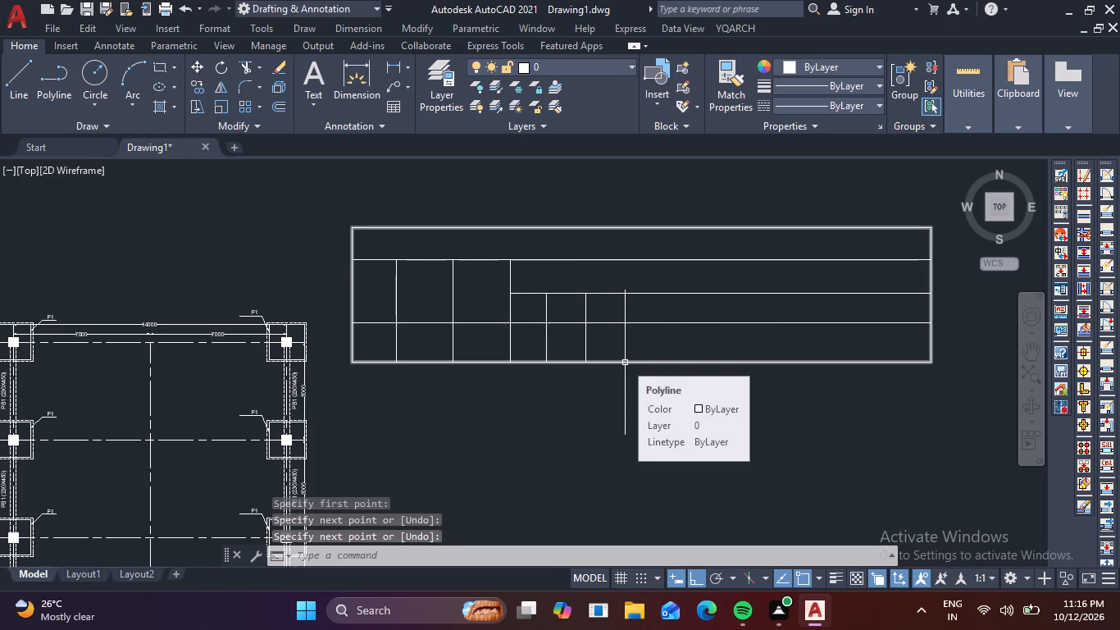
key("space")
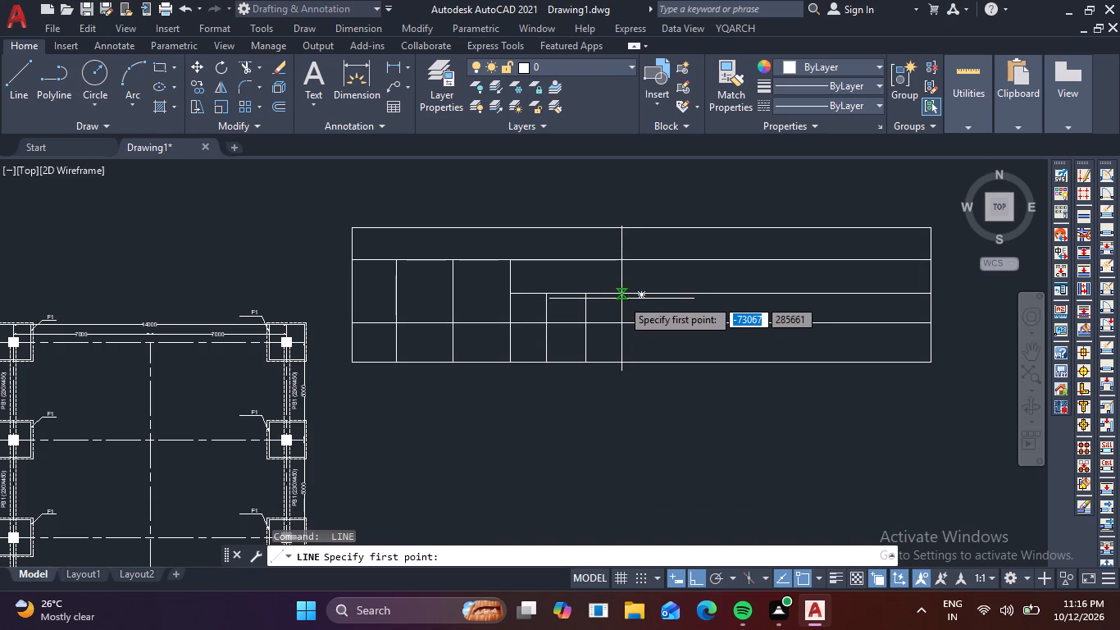
left_click(621, 299)
left_click(625, 359)
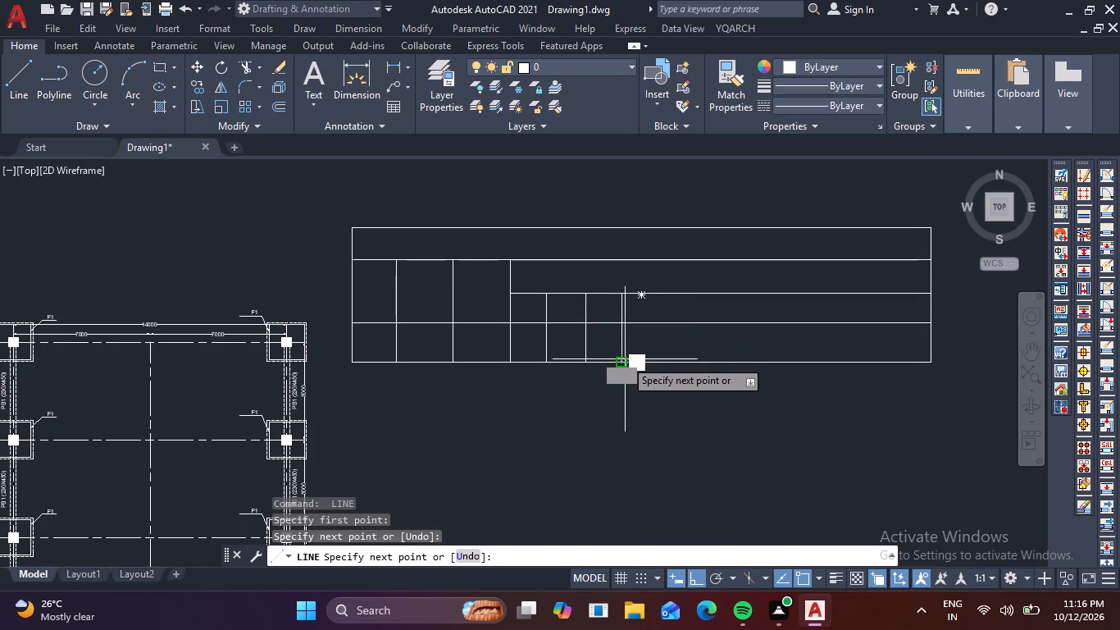
key("space")
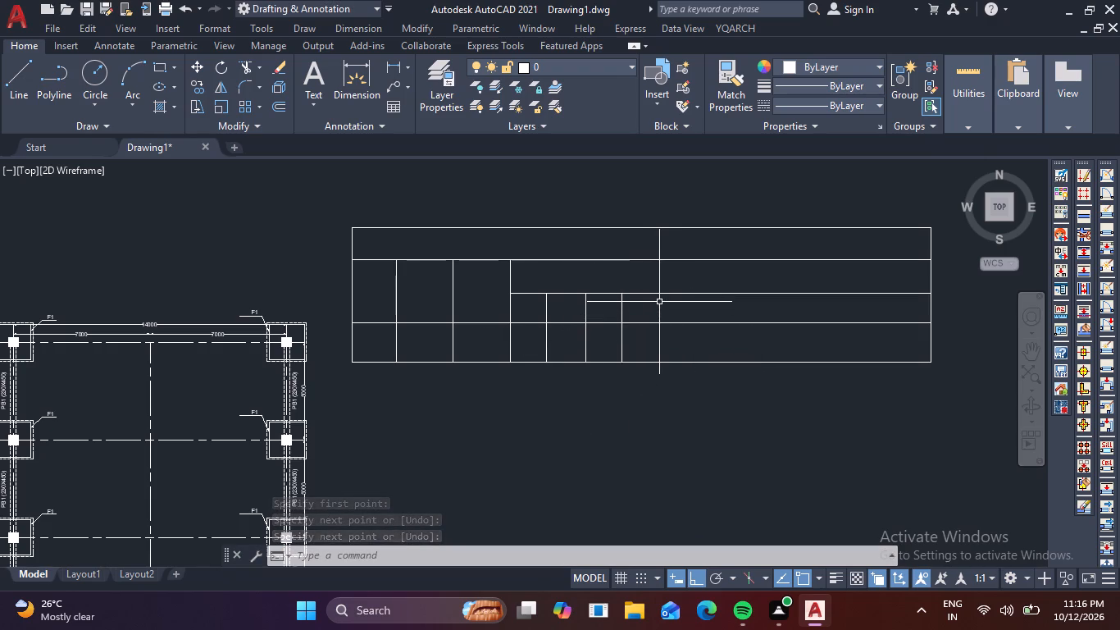
Draw a fourth evenly spaced divider from the intermediate line to the bottom edge, and continue it up to the upper horizontal line.
key("space")
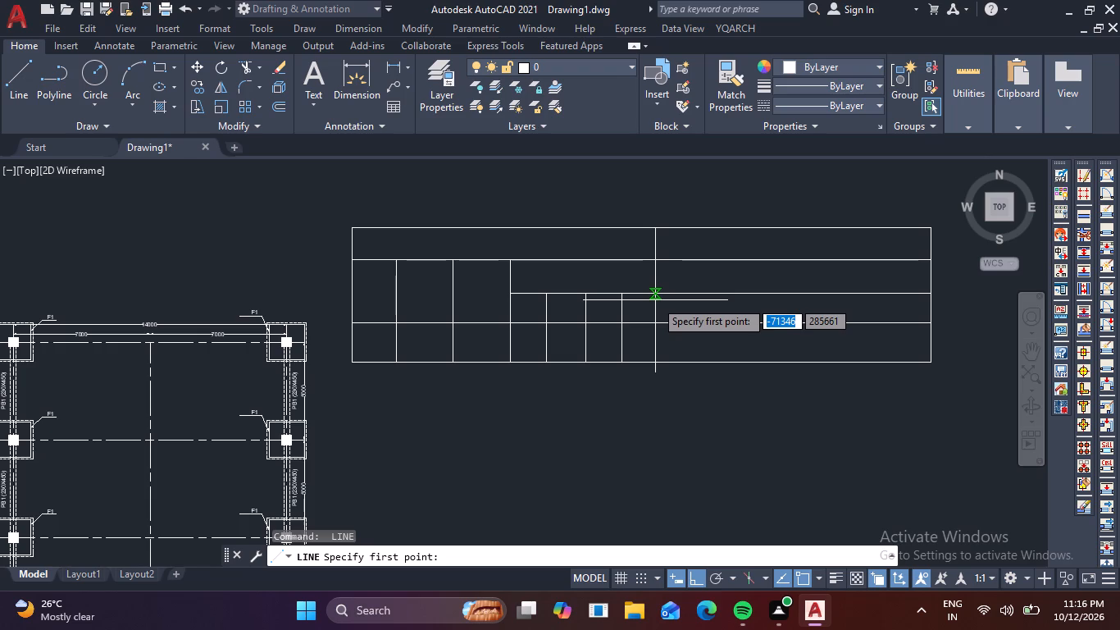
left_click(655, 297)
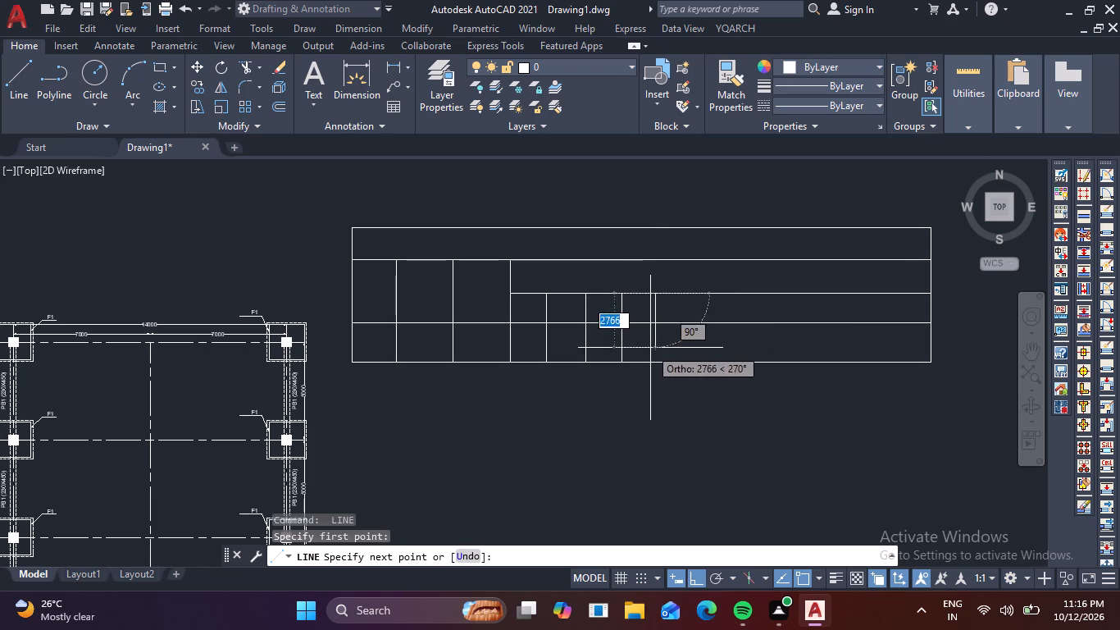
left_click(655, 360)
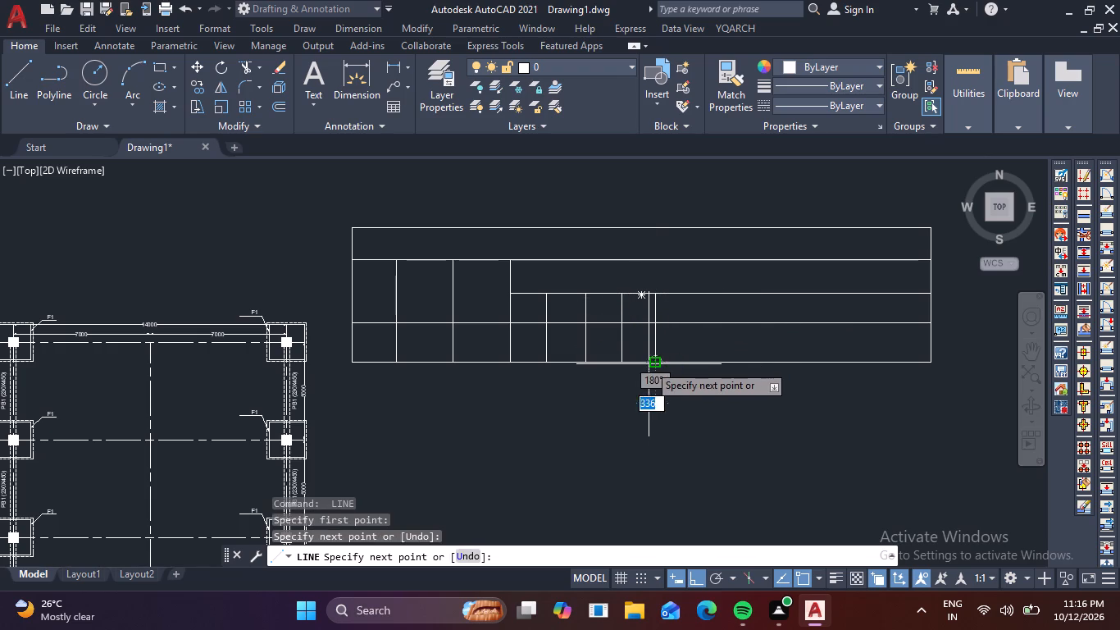
key("space")
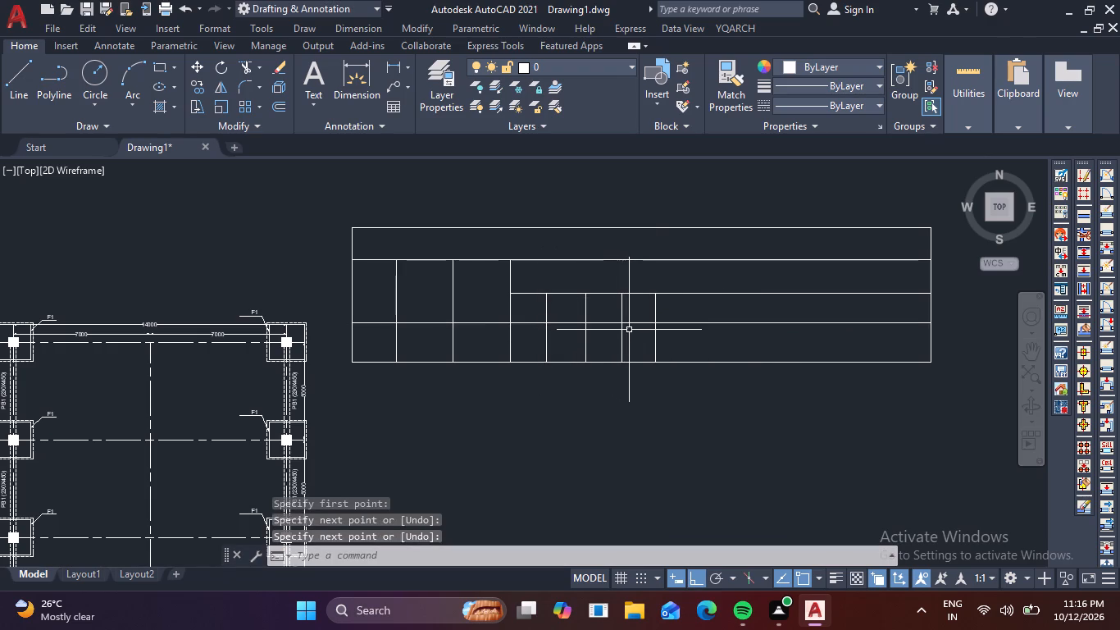
key("space")
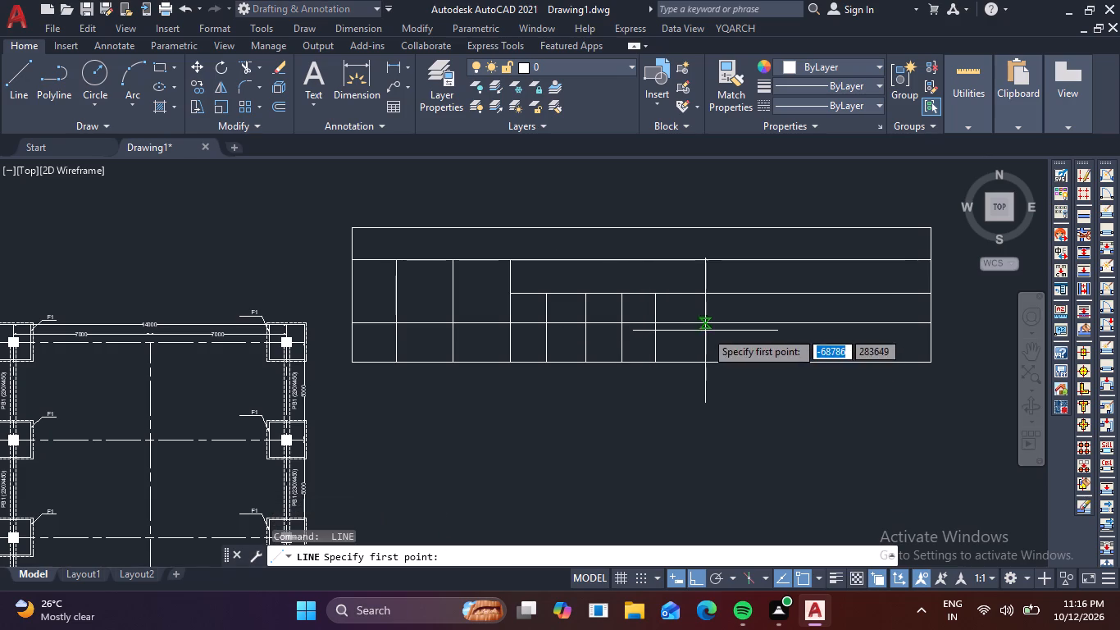
left_click(658, 297)
left_click(657, 261)
key("space")
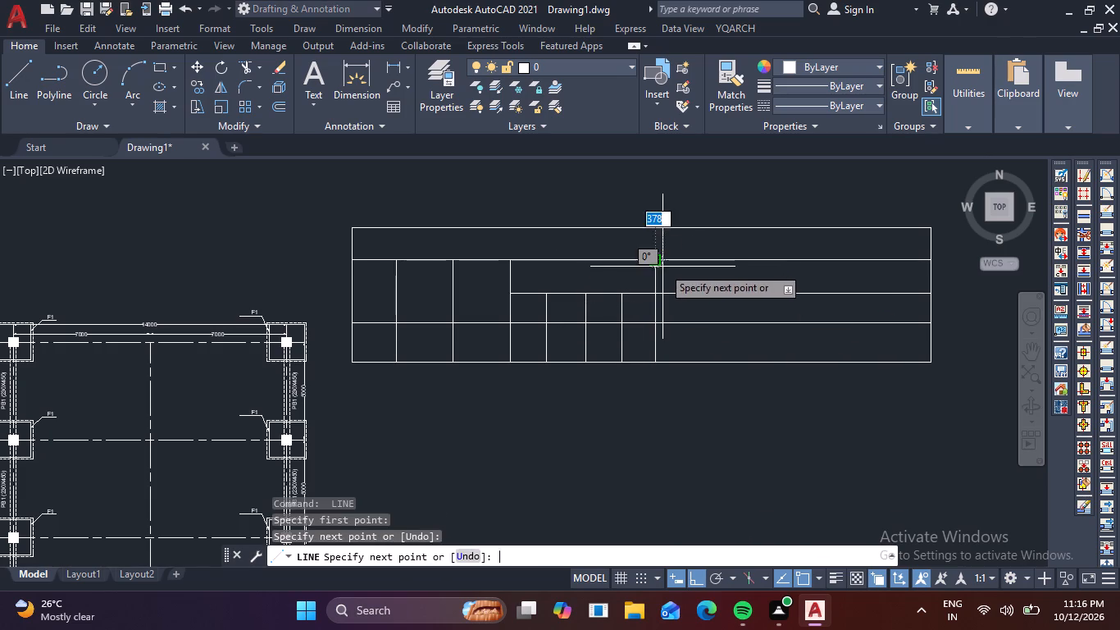
Draw two wider-spaced dividers down to the bottom edge, the first from the intermediate line and the second from the upper horizontal line.
key("space")
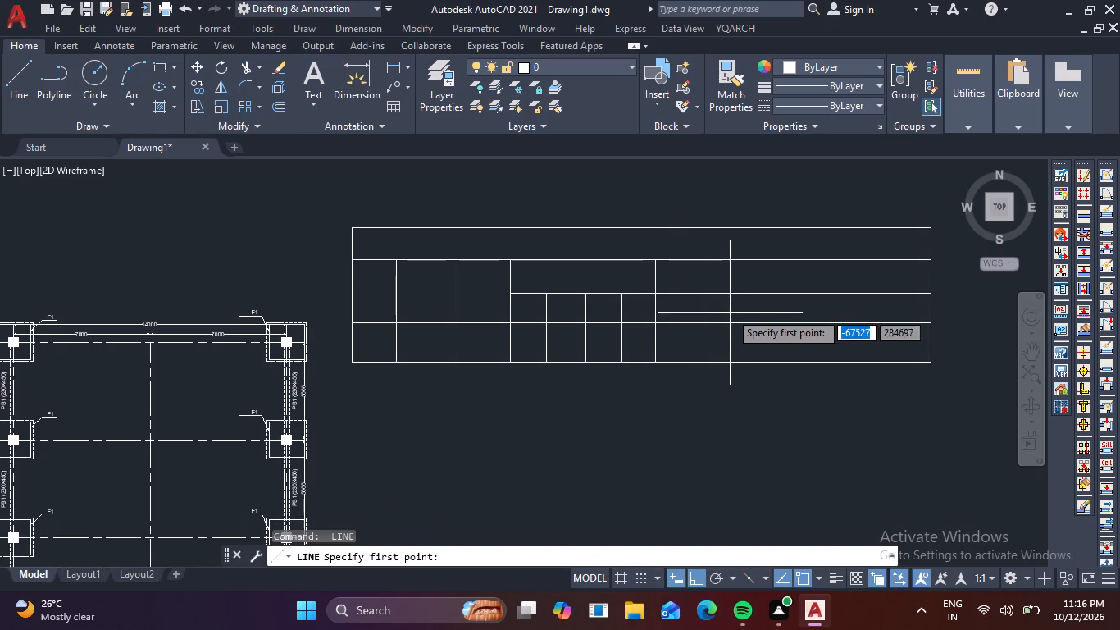
left_click(736, 293)
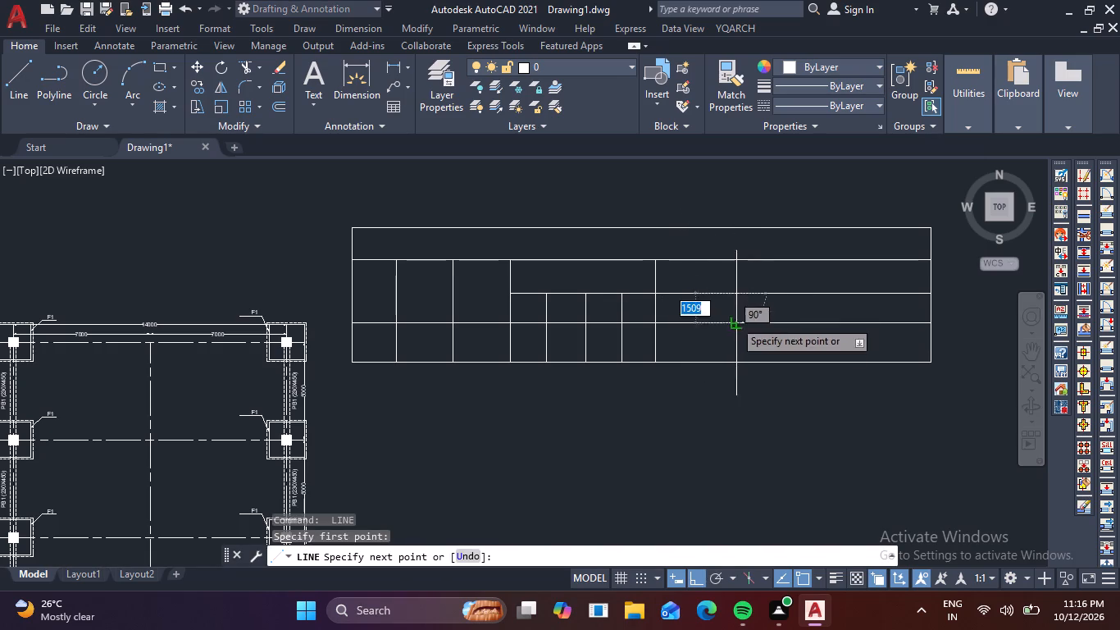
left_click(734, 355)
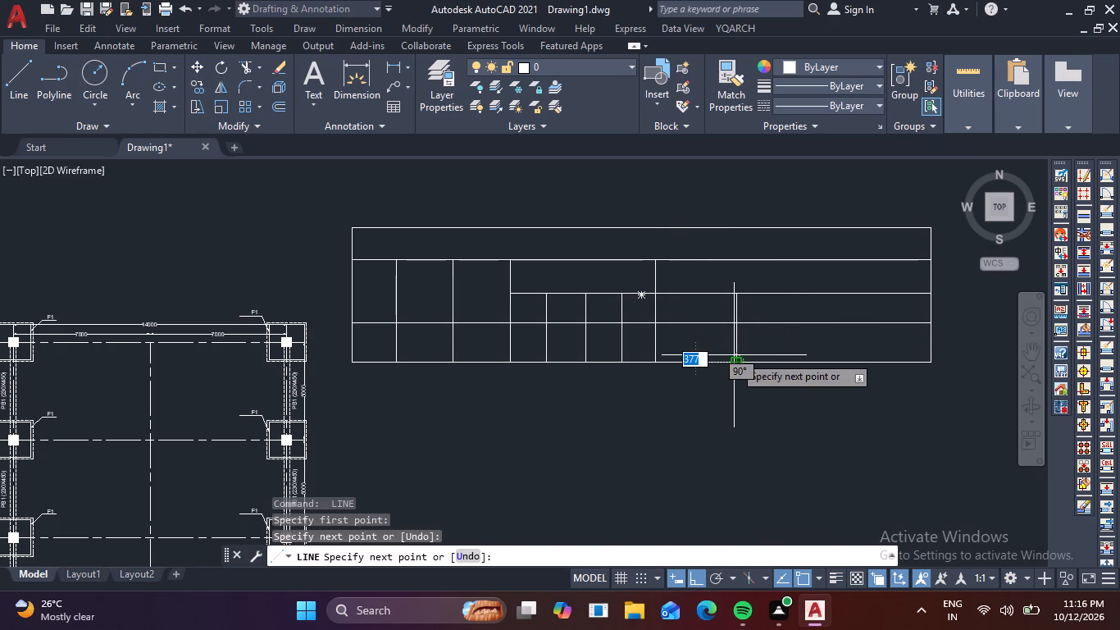
key("space")
key("space")
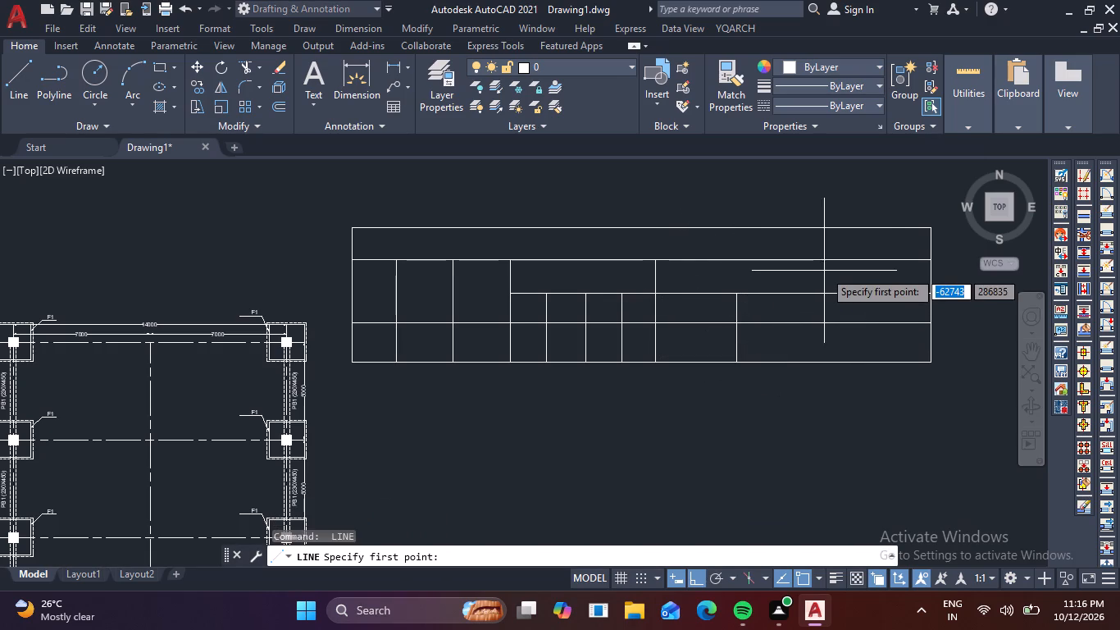
left_click(827, 266)
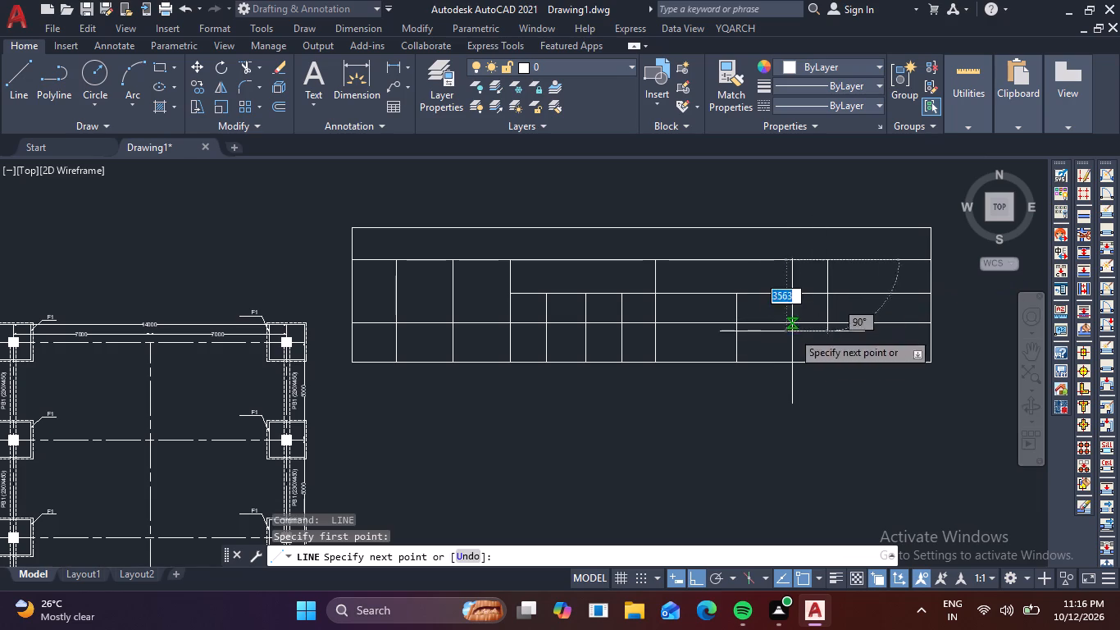
left_click(821, 363)
key("space")
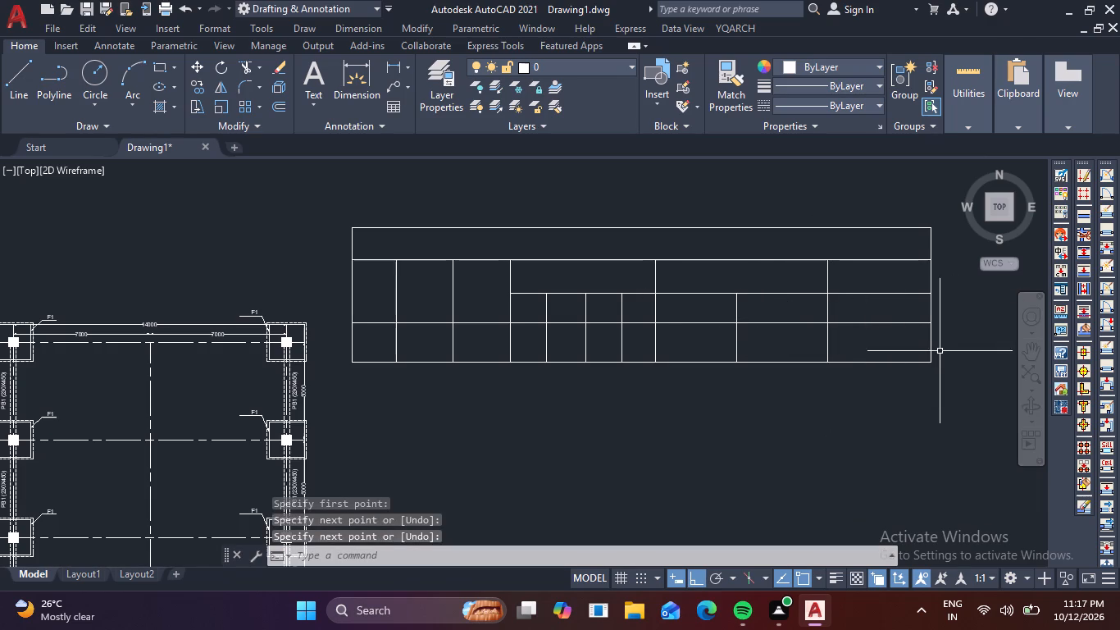
Stretch the table outline's right edge outward by about a sixth of the table's width.
middle_click_drag(967, 325, 799, 340)
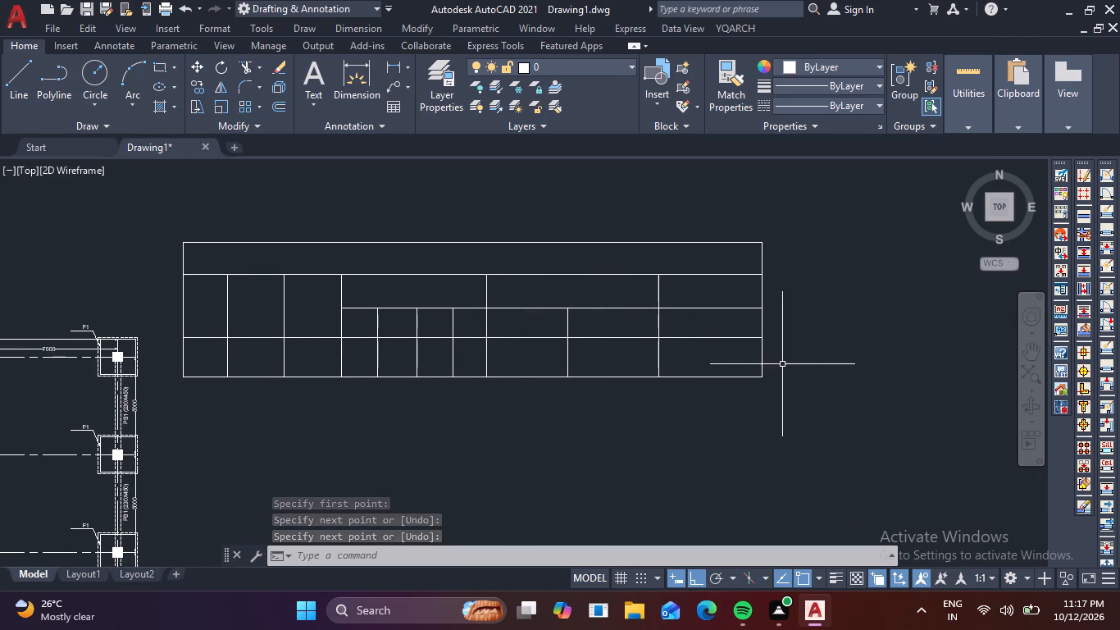
key("Escape")
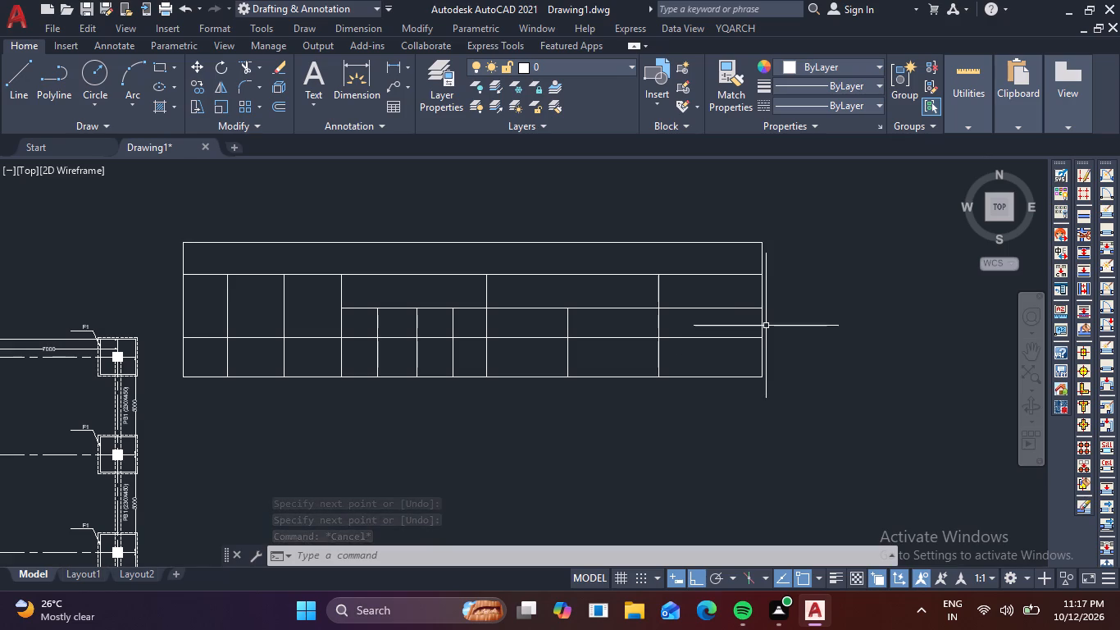
left_click(763, 326)
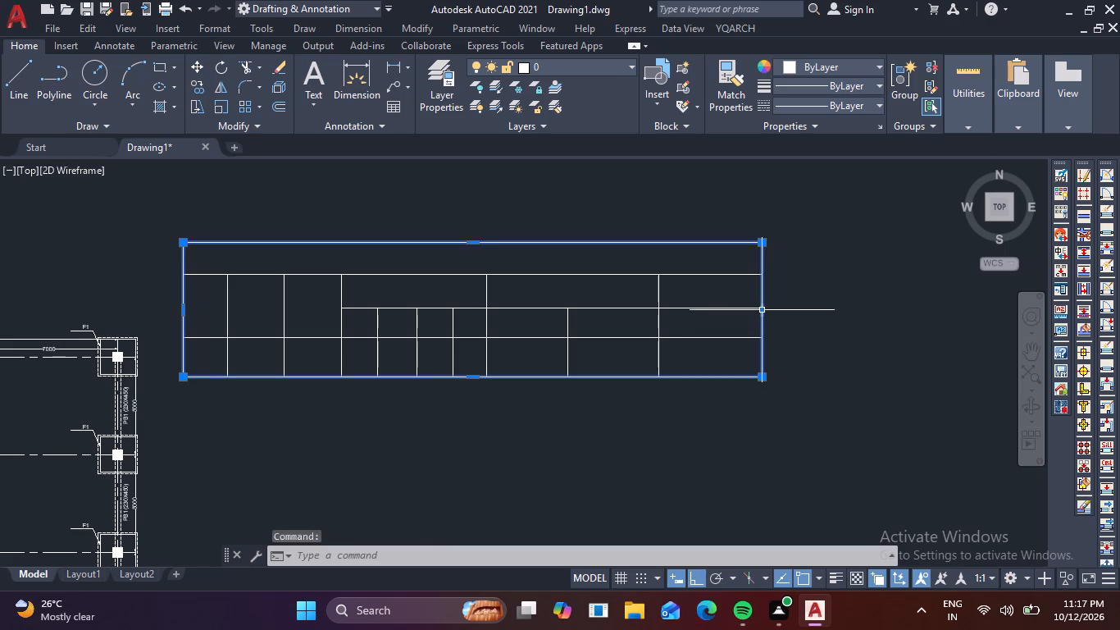
left_click(764, 313)
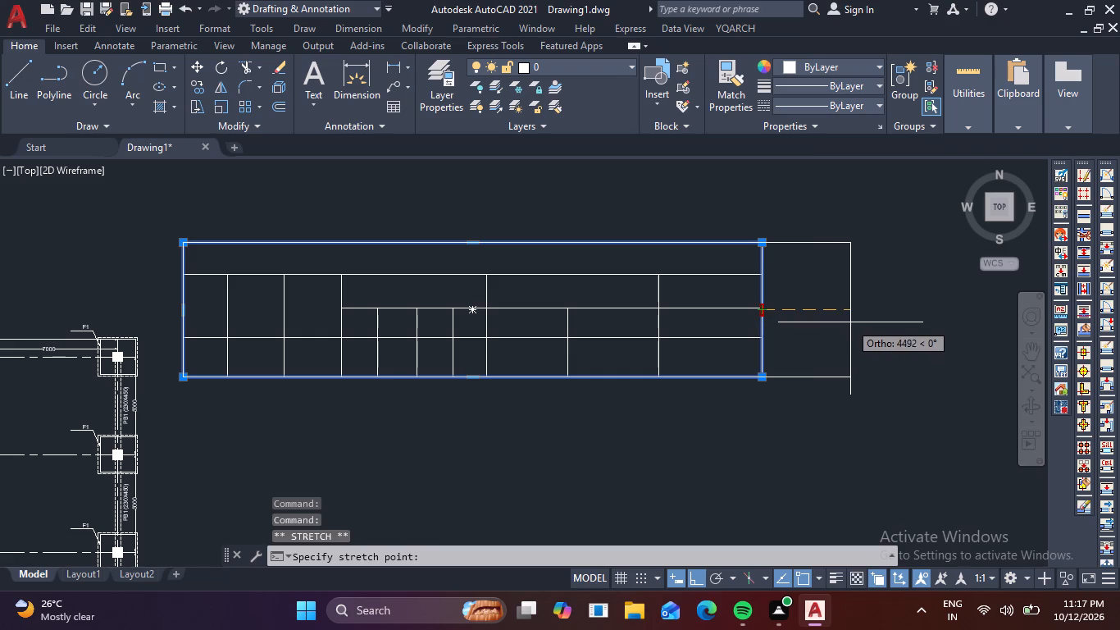
left_click(863, 317)
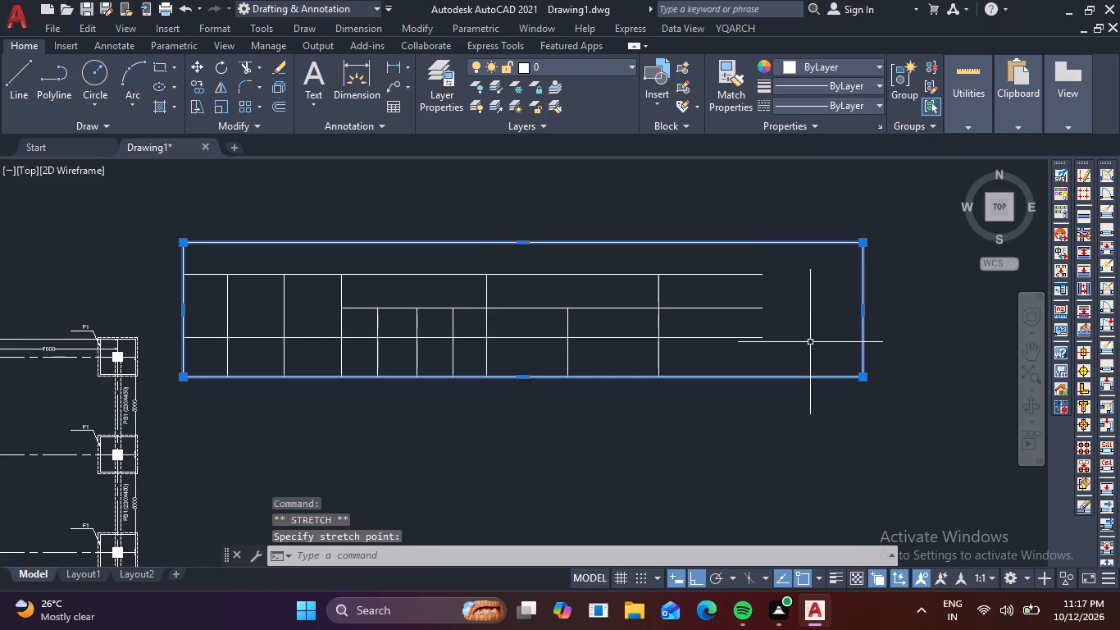
key("Escape")
Extend the table's three inner horizontal lines to the stretched outline's right edge.
key("e")
key("x")
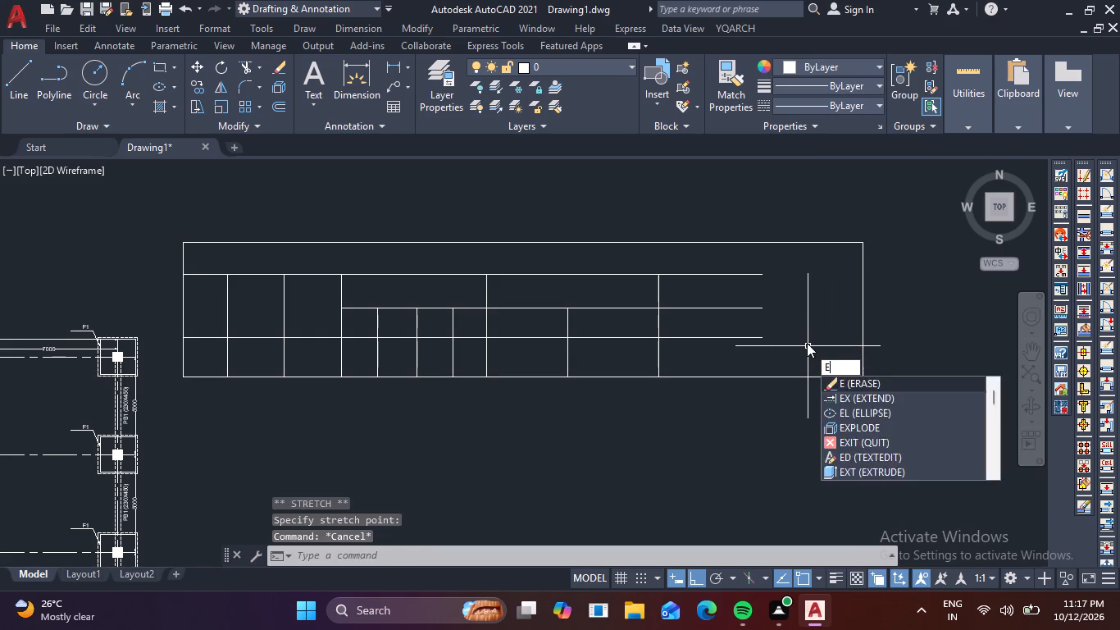
key("space")
left_click_drag(742, 263, 753, 318)
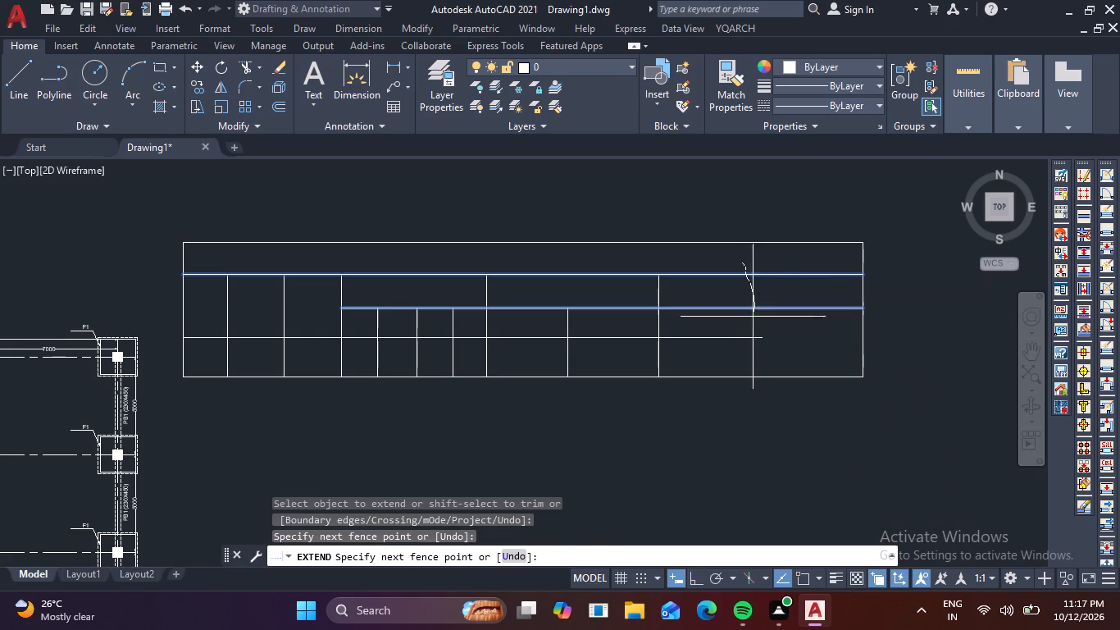
left_click_drag(753, 318, 749, 347)
key("Escape")
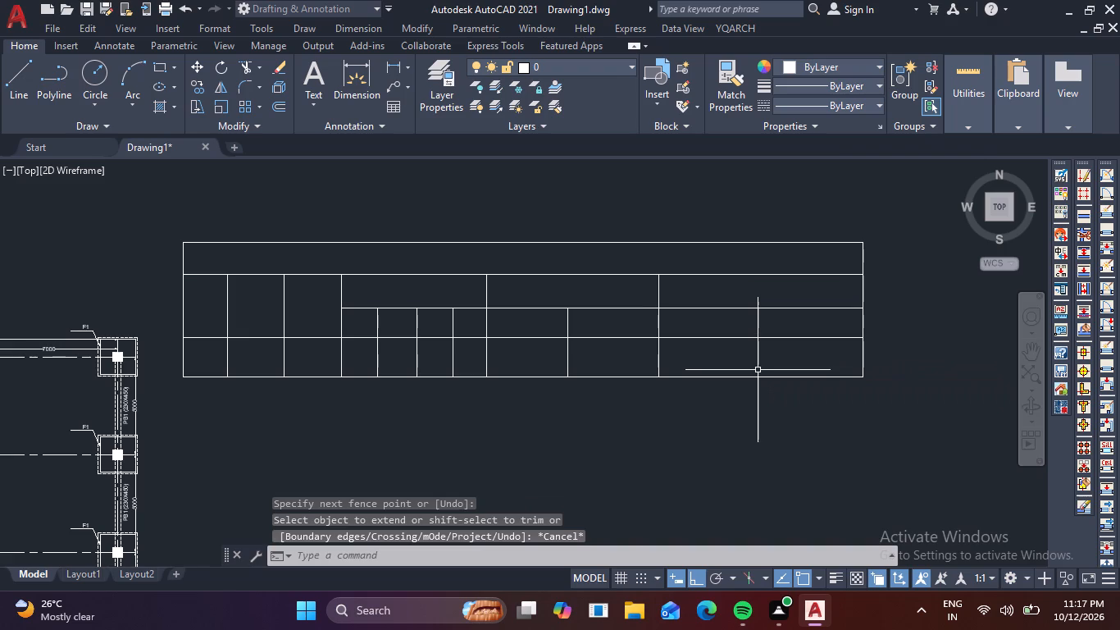
Draw two more dividers in the table's right part down to the bottom edge, the first from the intermediate line, the second from the upper line.
key("l")
key("space")
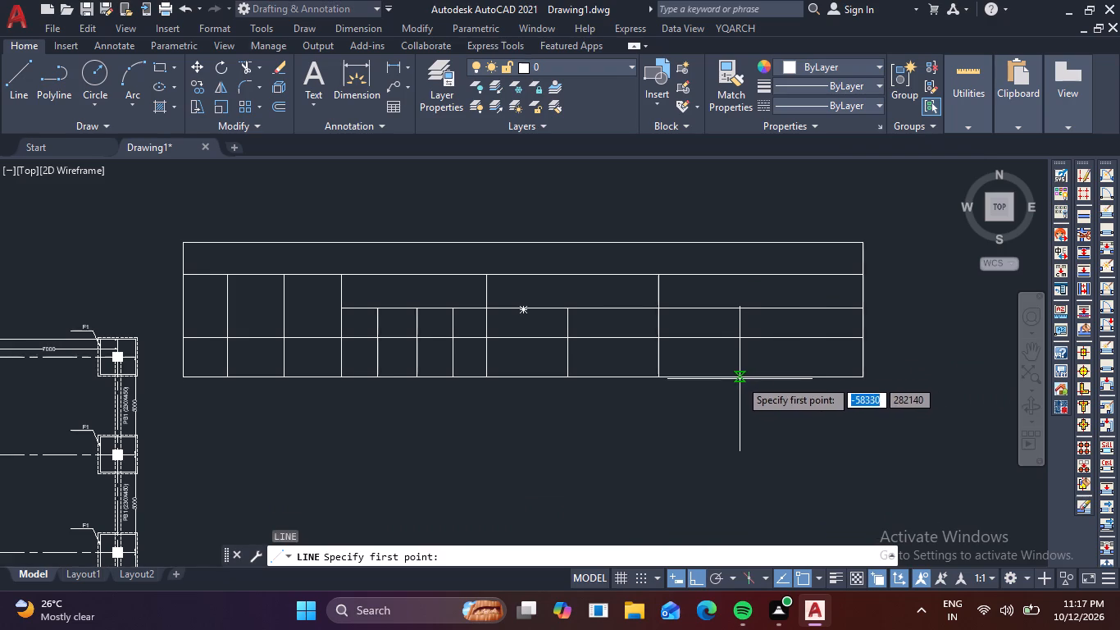
left_click(726, 308)
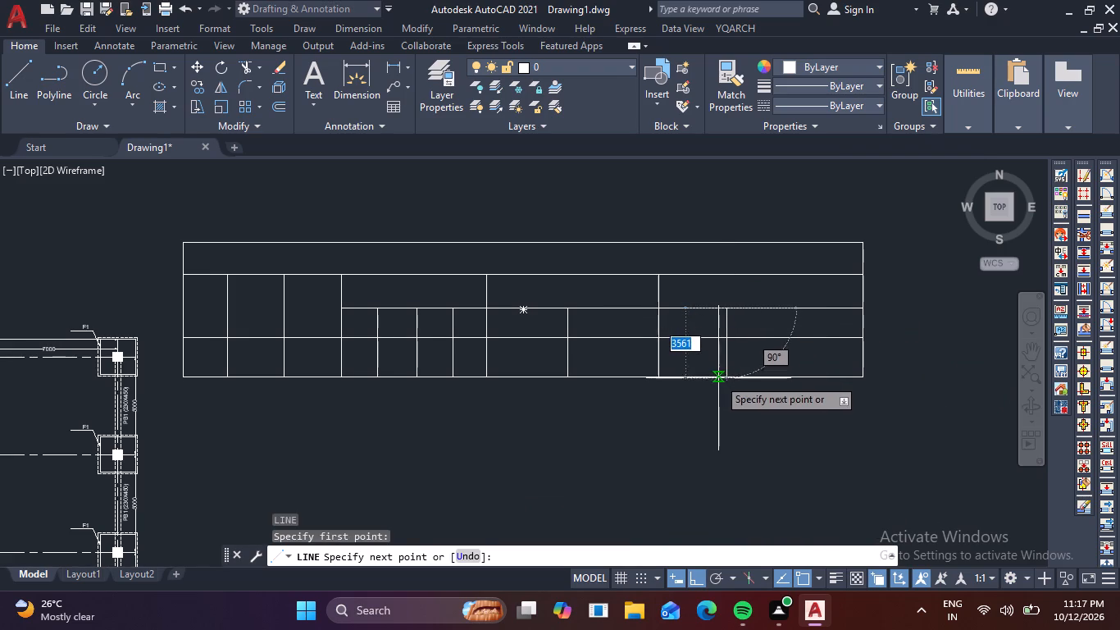
left_click(719, 378)
key("space")
key("space")
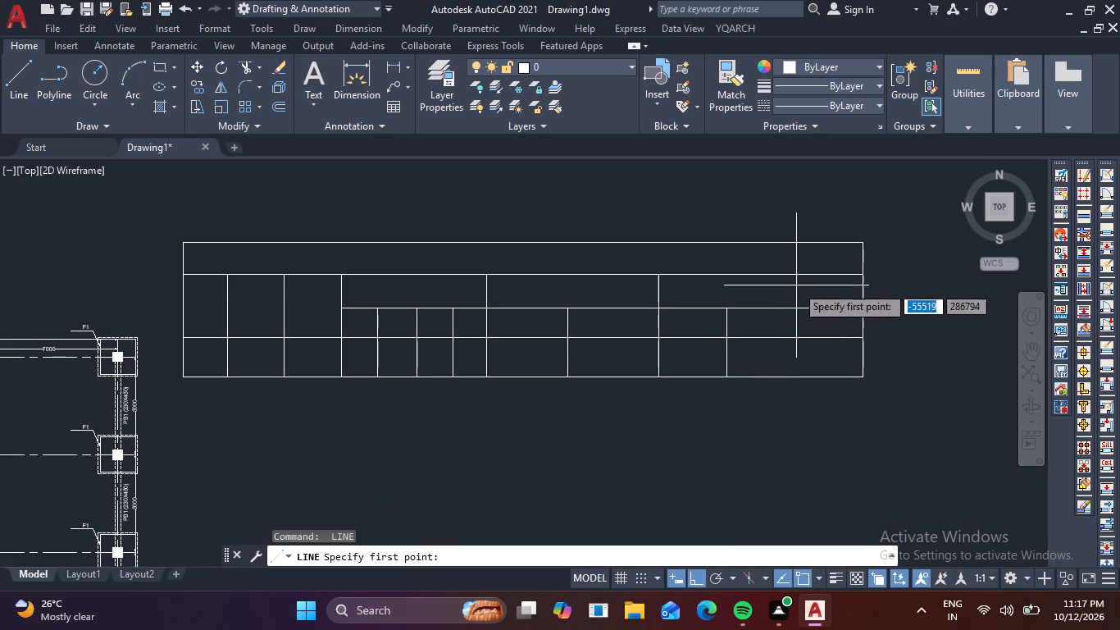
left_click(803, 279)
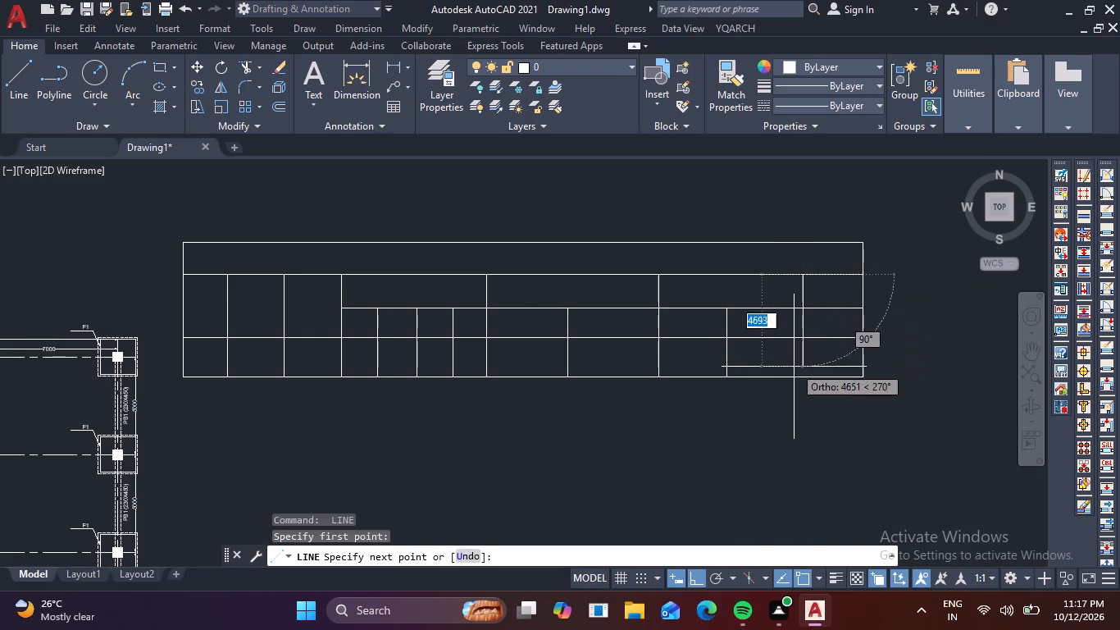
left_click(800, 377)
key("space")
middle_click_drag(692, 414, 787, 411)
key("Escape")
key("Escape")
key("Escape")
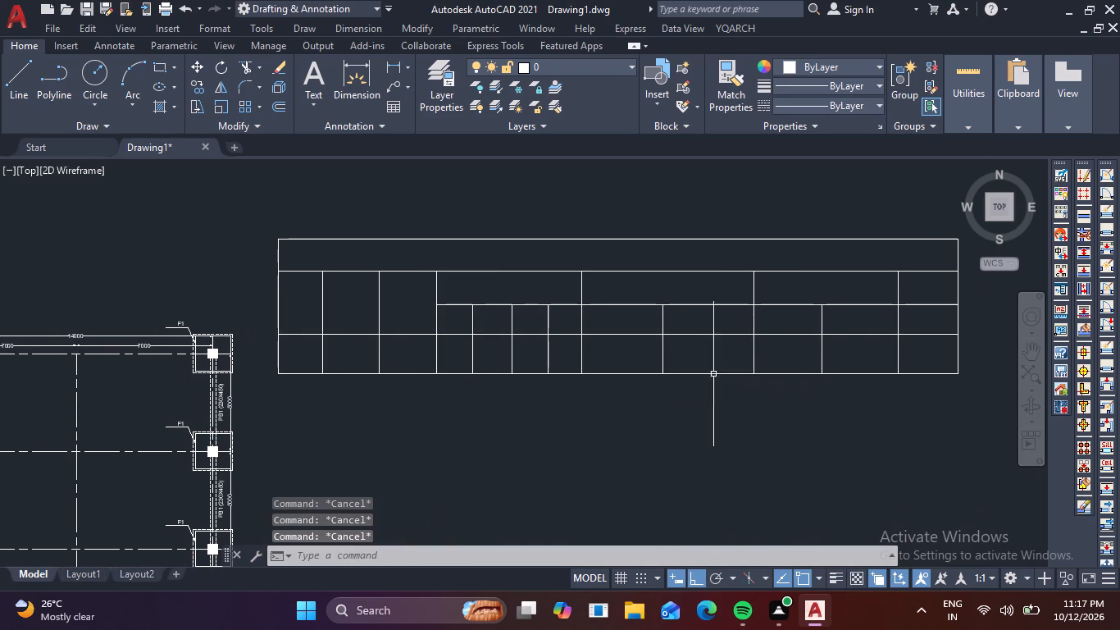
Copy the vertical PB1 (230X450) label between gridlines A and B to the empty space just above the table's left part.
scroll(613, 369, "down", 2)
scroll(394, 353, "up", 2)
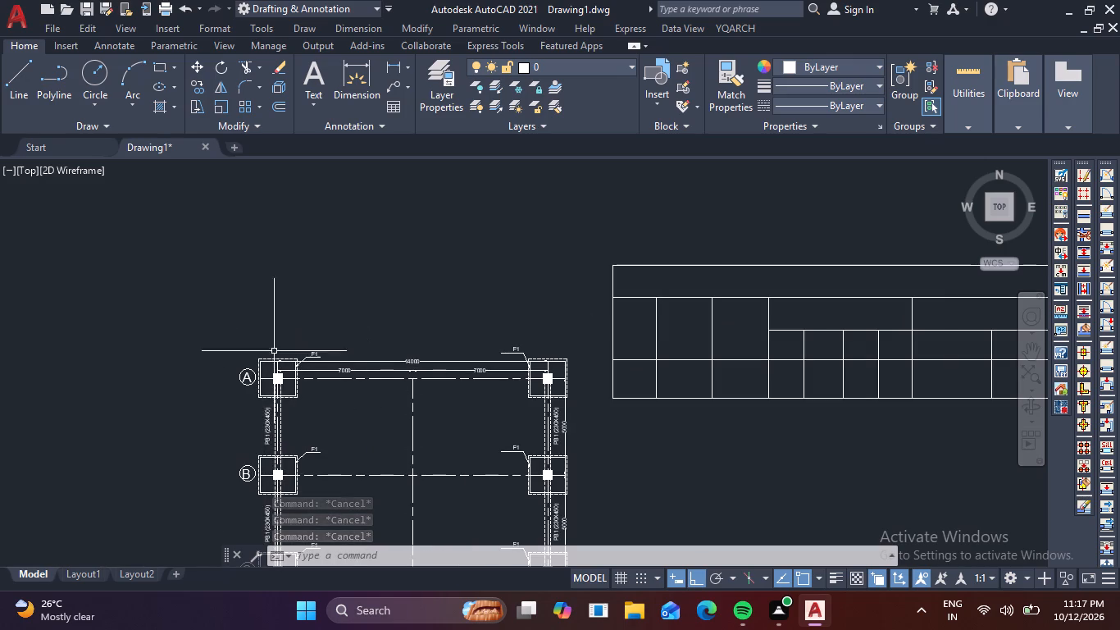
left_click(266, 418)
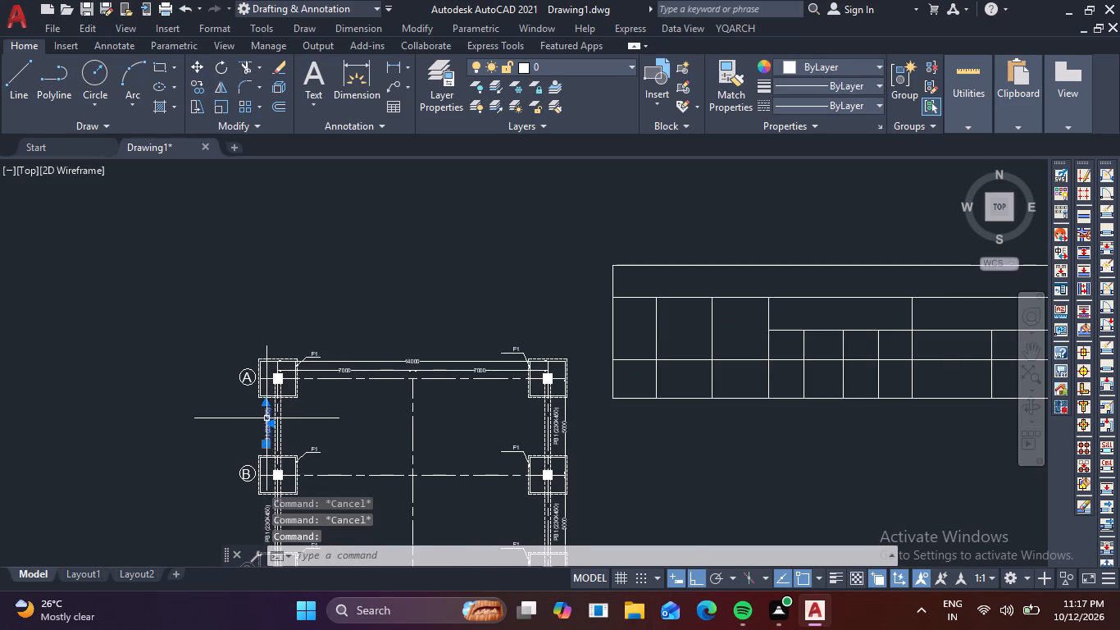
type("CO")
key("space")
left_click(266, 418)
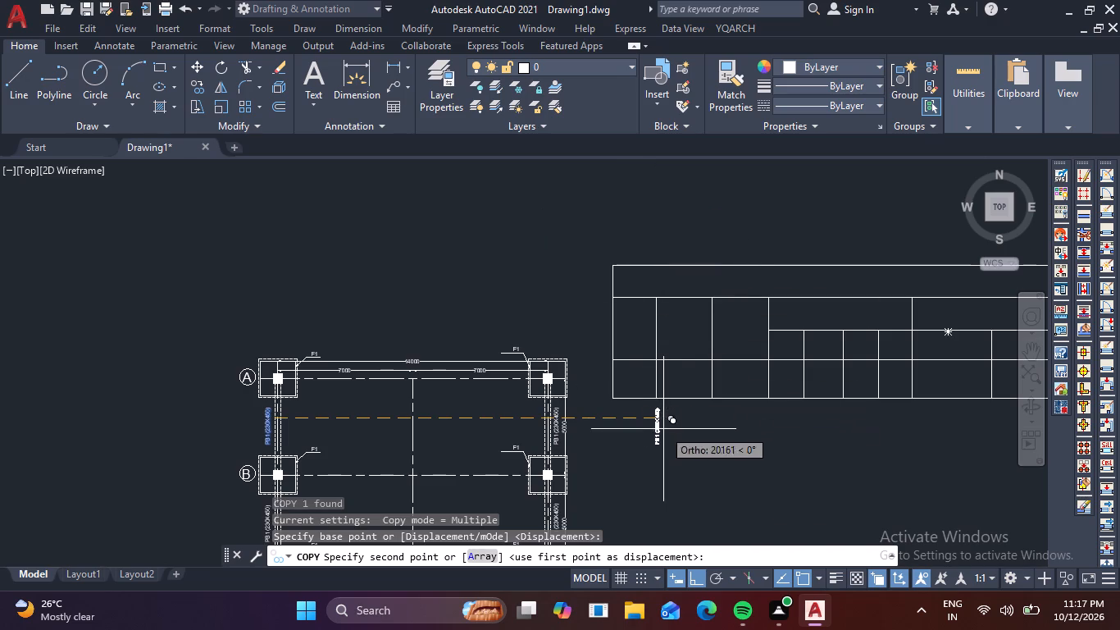
key("F8")
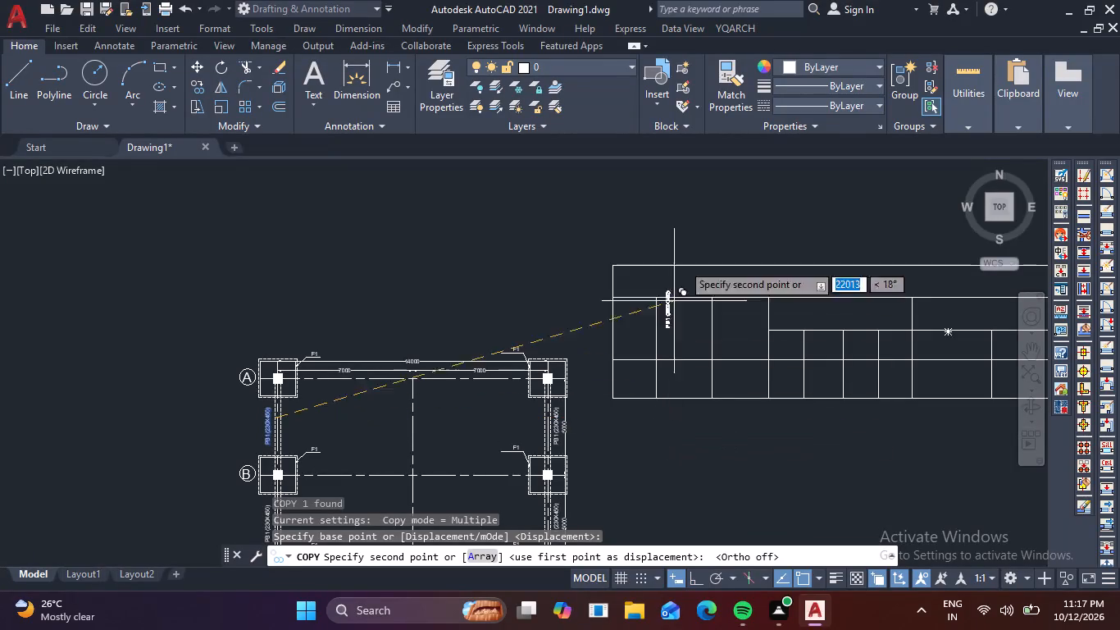
left_click(657, 206)
key("Escape")
Rotate the copied PB1 (230X450) label above the table by 270° so it reads horizontally.
left_click_drag(691, 242, 679, 240)
left_click(590, 197)
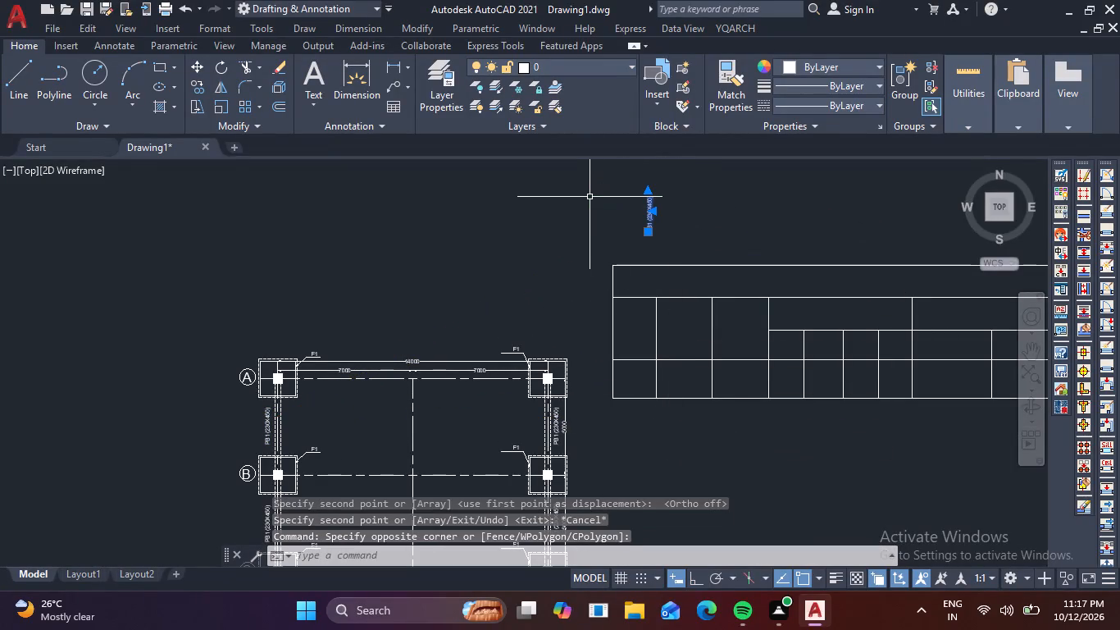
type("RO")
key("space")
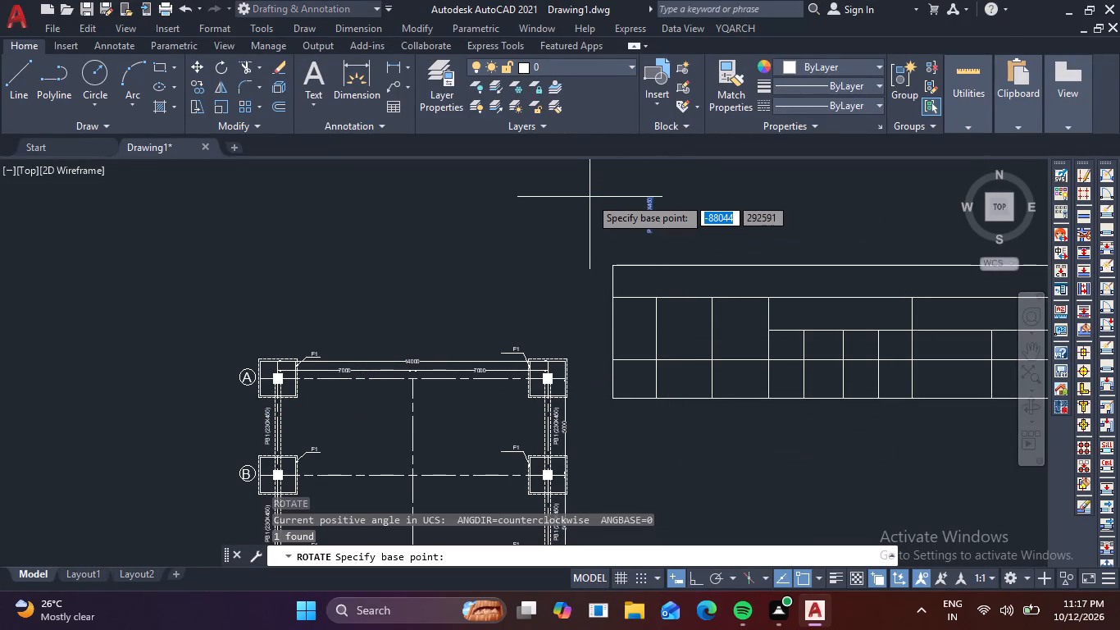
left_click(644, 241)
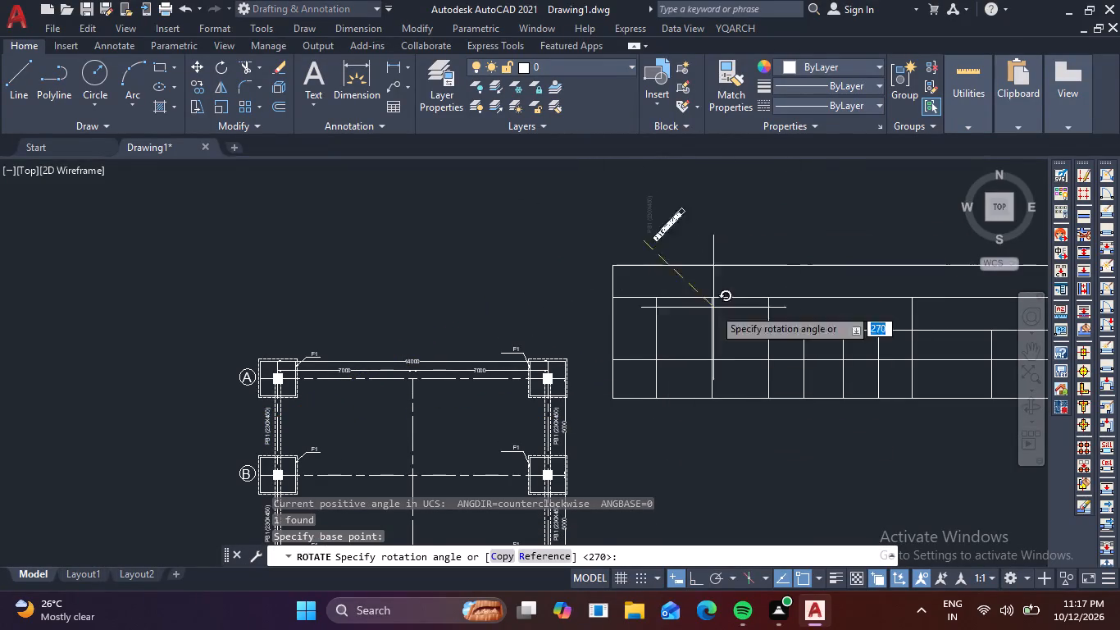
key("F8")
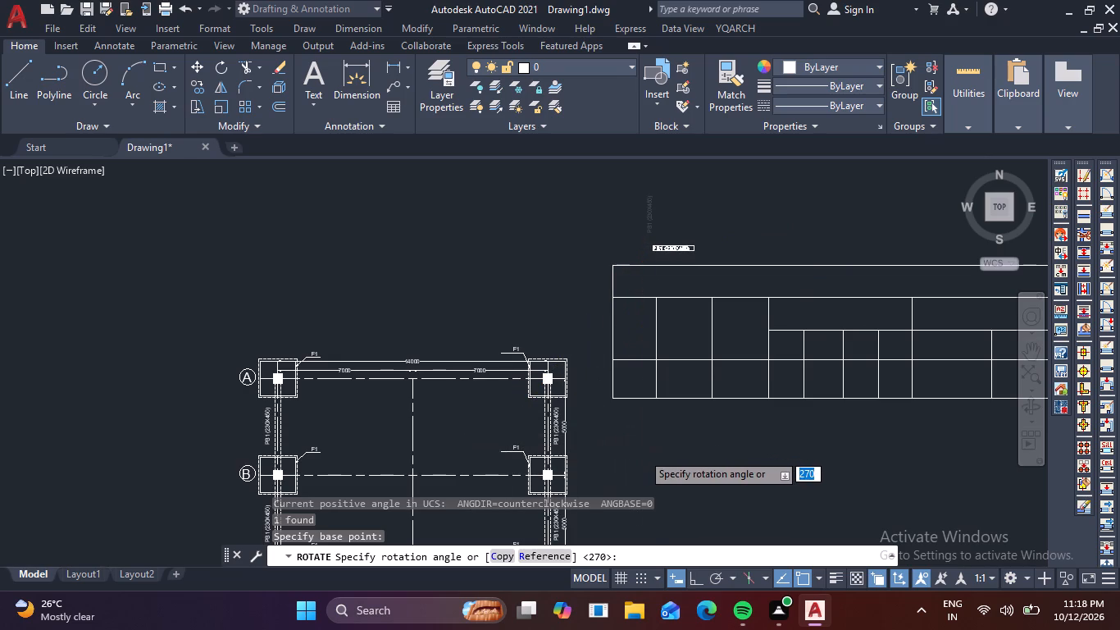
left_click(658, 460)
Replace the rotated label's text with the title SCHEDULE OF FOOTINGS AND COLUMN.
scroll(683, 257, "up", 2)
double_click(679, 238)
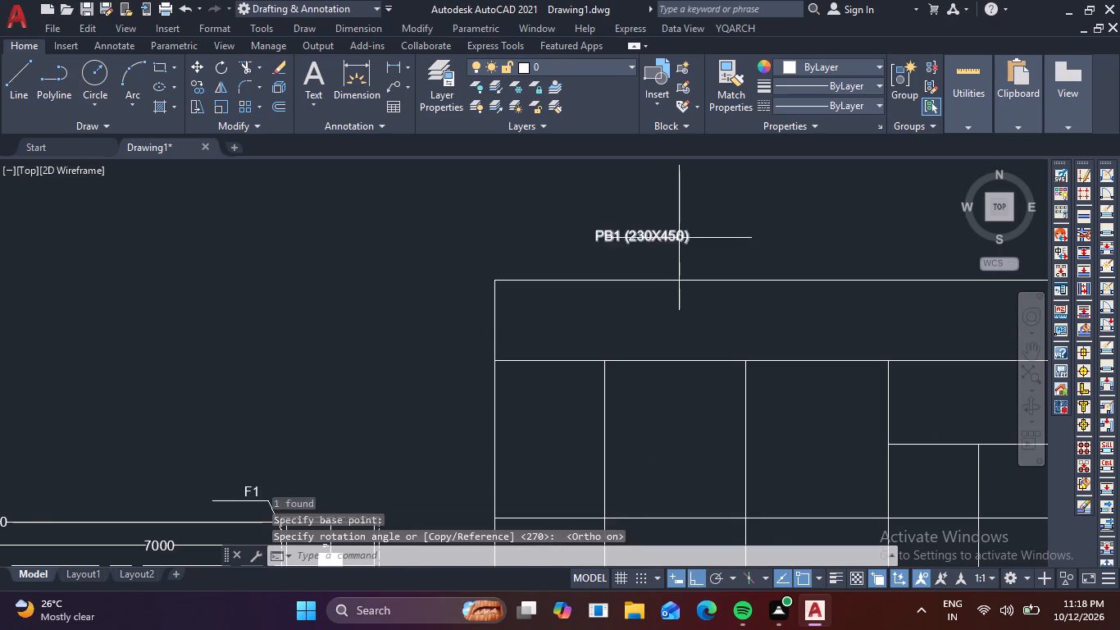
left_click(693, 241)
left_click_drag(689, 235, 585, 234)
key("BackSpace")
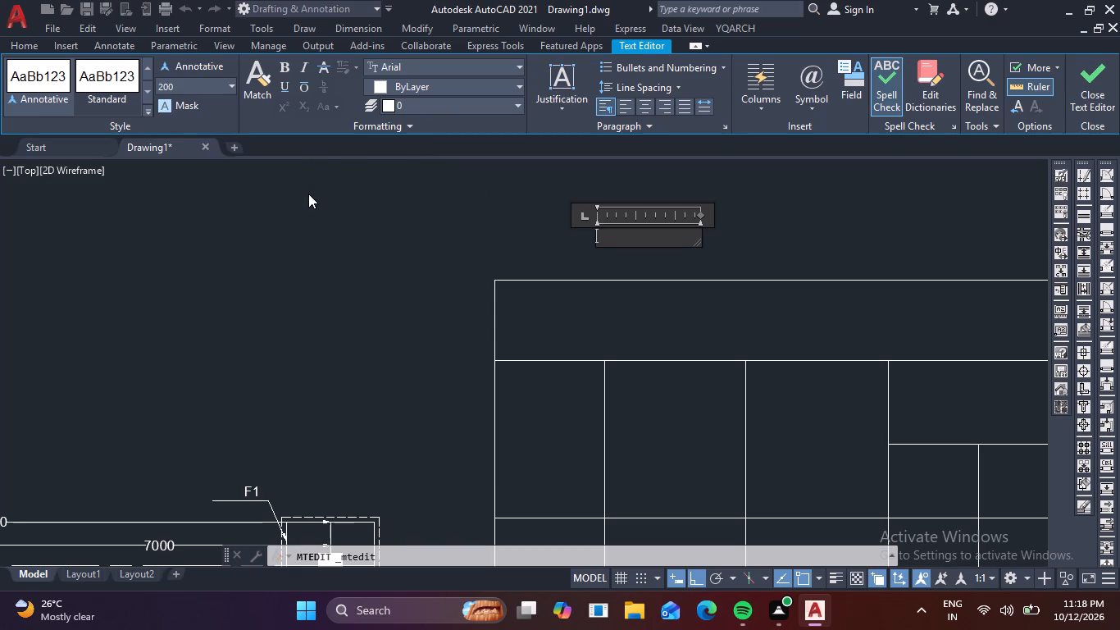
type("SC")
type("HEDU")
type("LE")
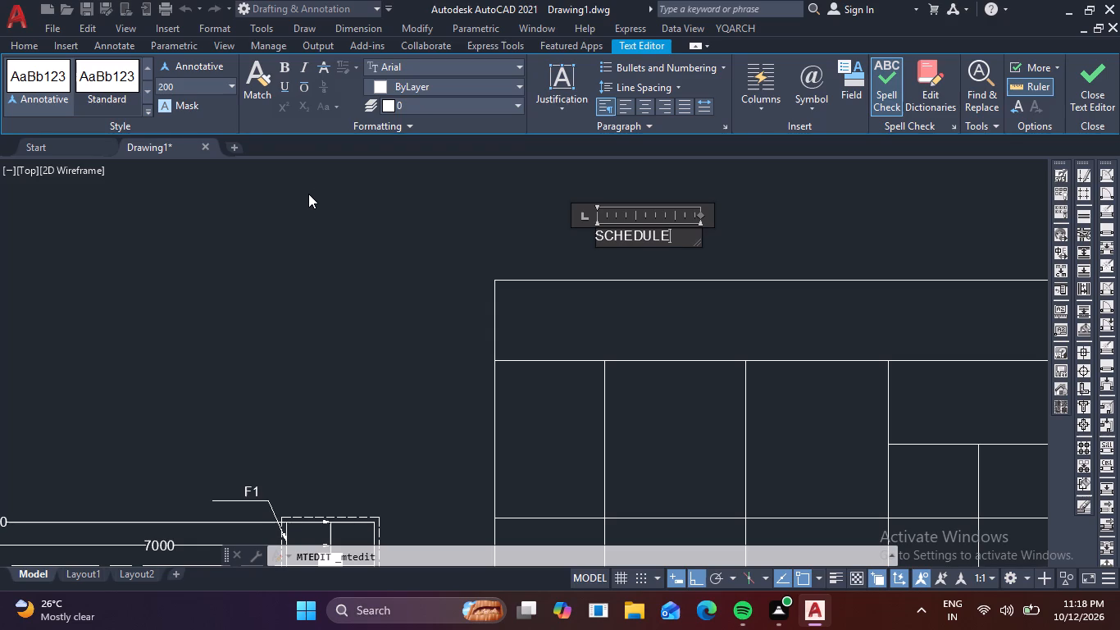
key("space")
type("OF")
key("space")
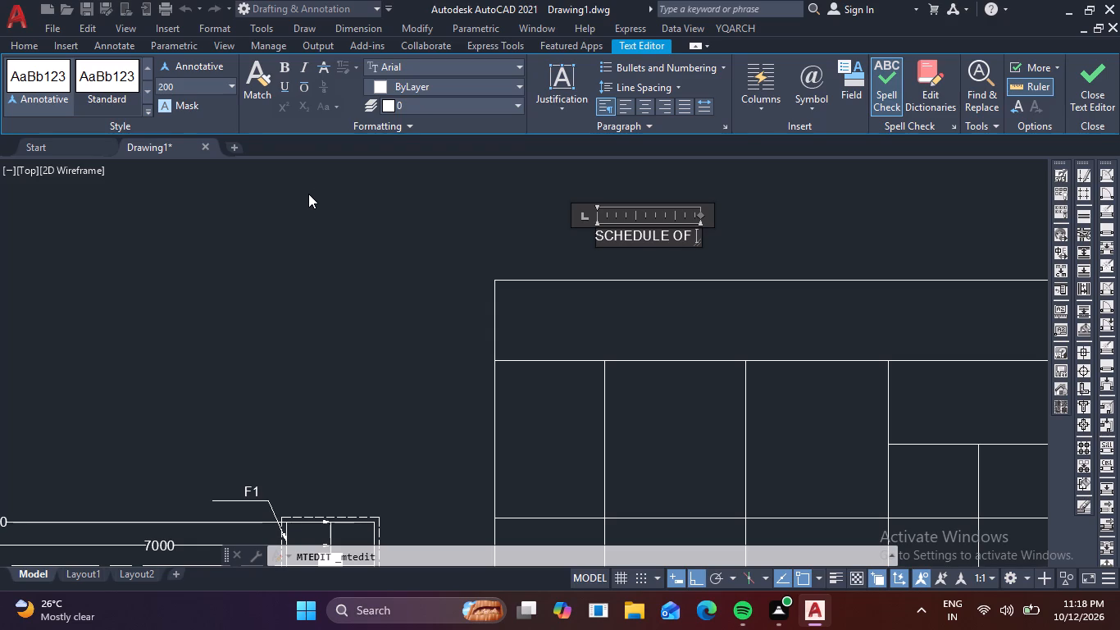
type("FOOTINH")
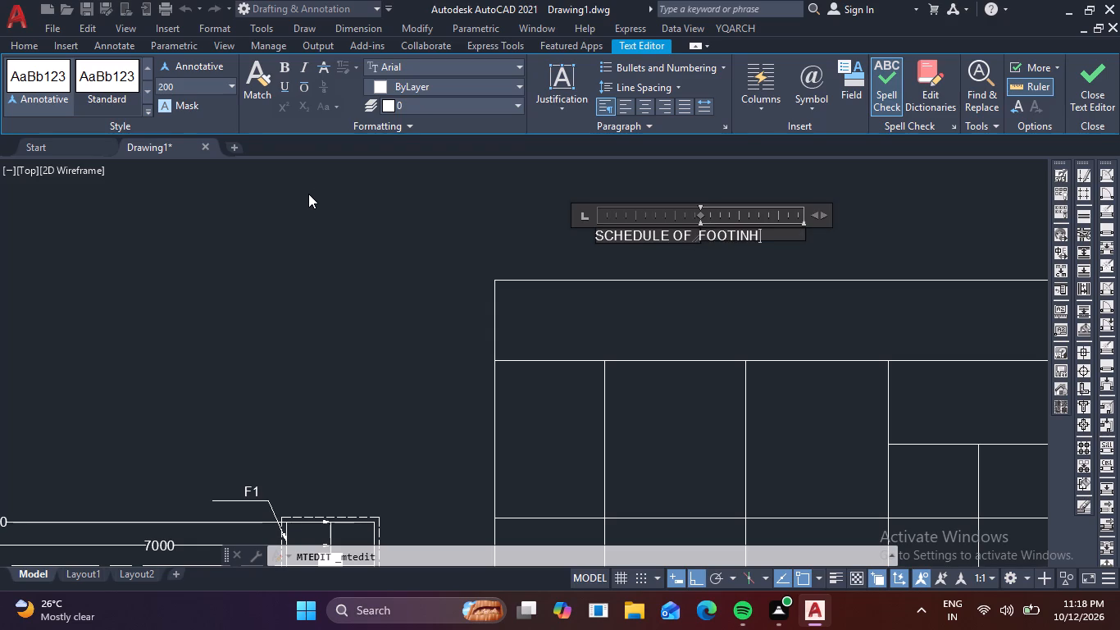
key("space")
key("BackSpace")
key("BackSpace")
key("BackSpace")
key("n")
key("g")
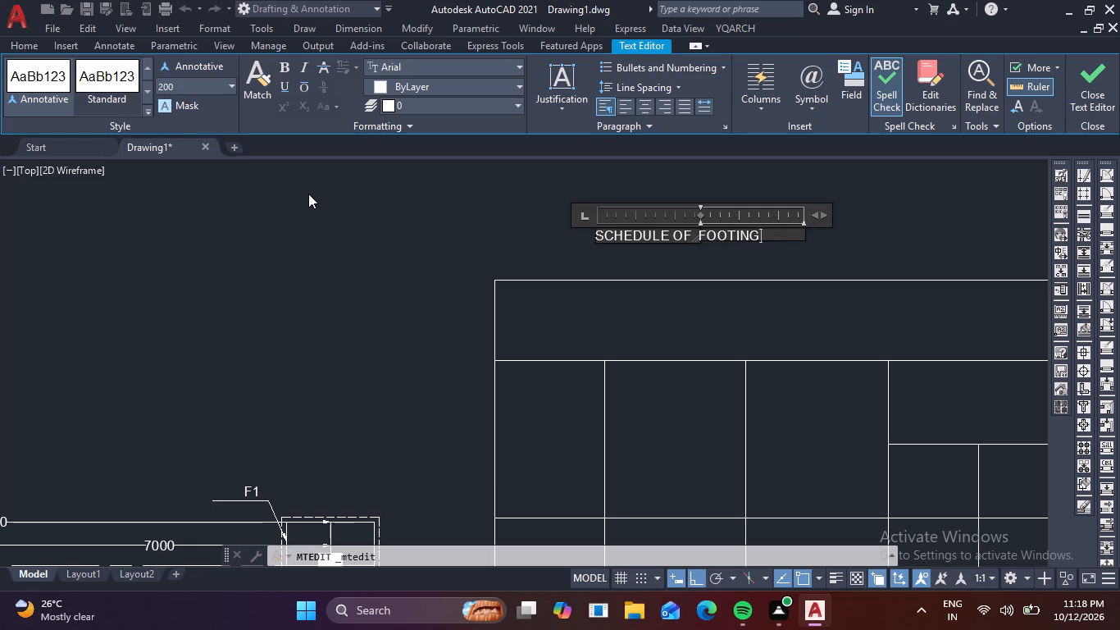
key("space")
key("BackSpace")
type("S")
key("space")
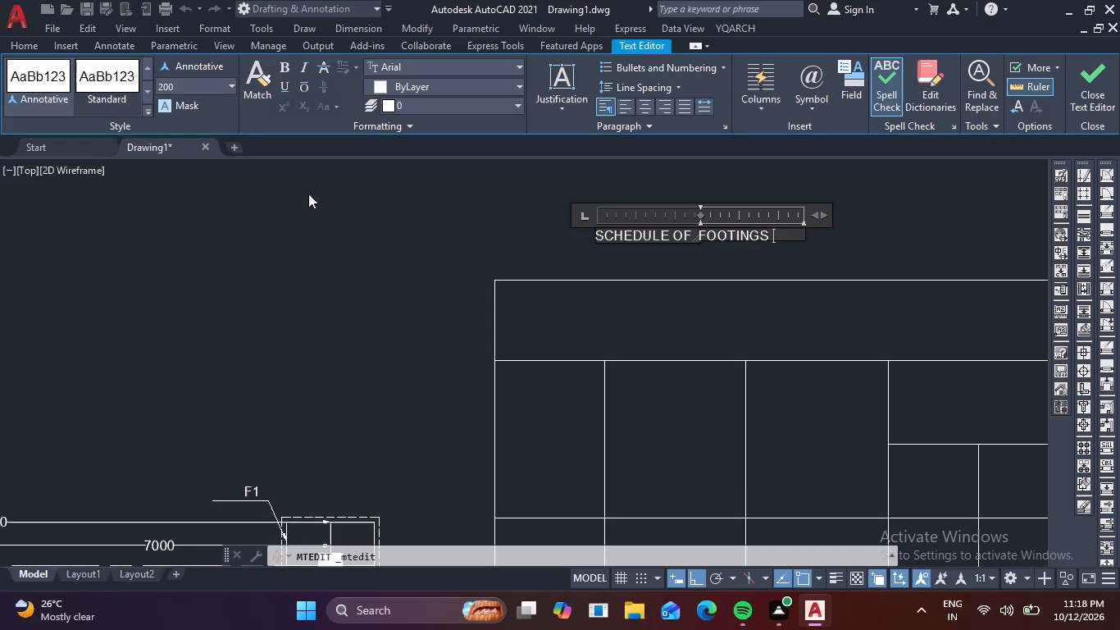
type("AND")
key("space")
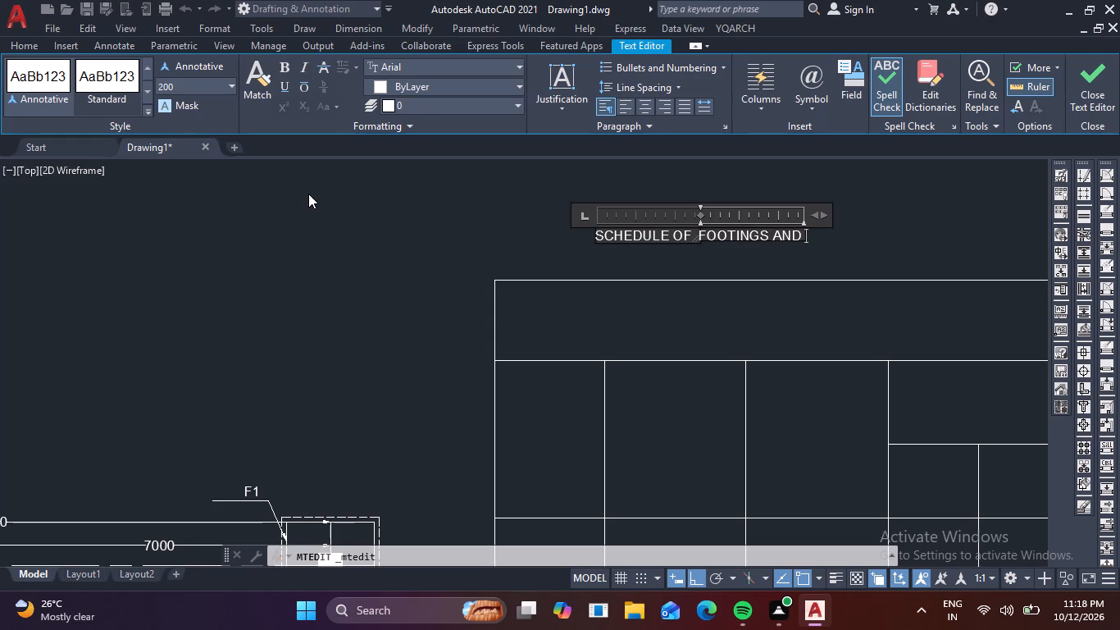
type("COLUMN")
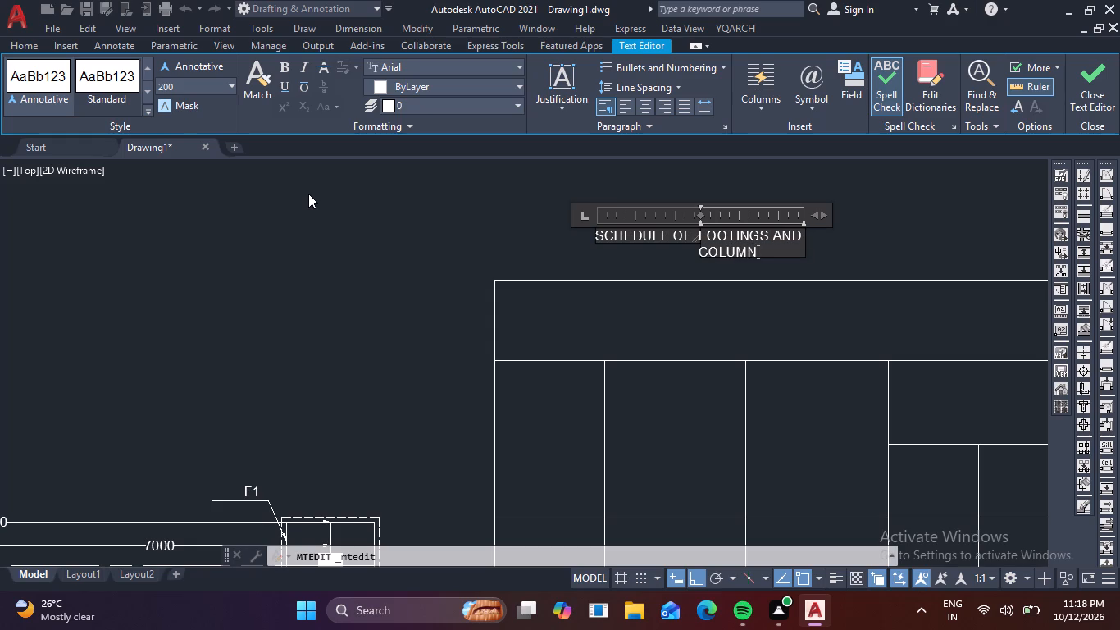
Widen the title's text frame to fit the whole title on one line.
left_click(826, 217)
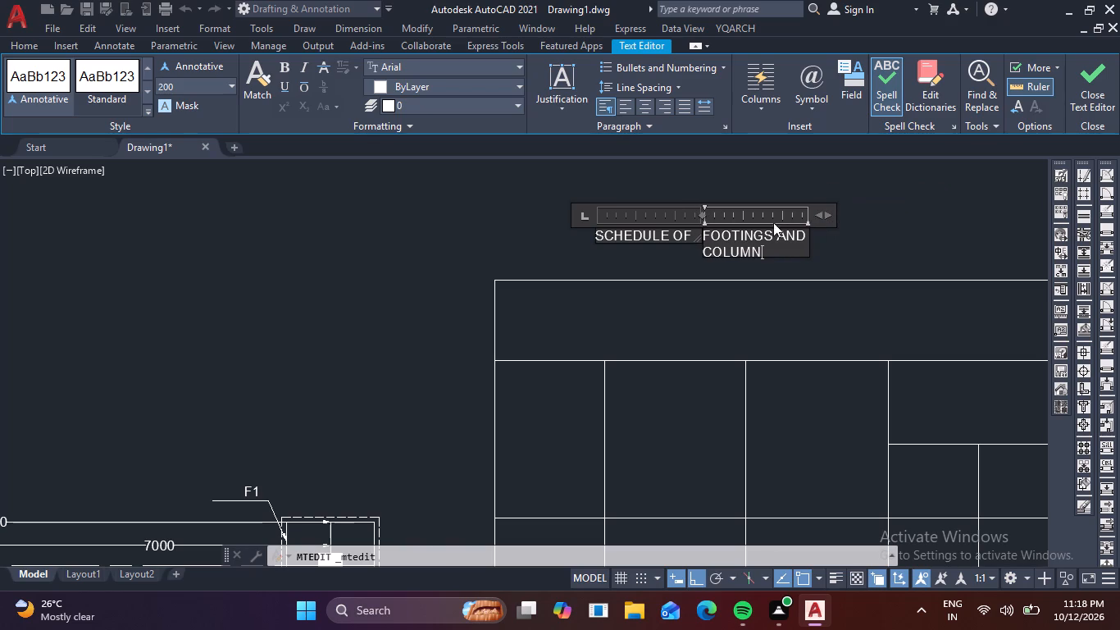
left_click_drag(703, 215, 796, 216)
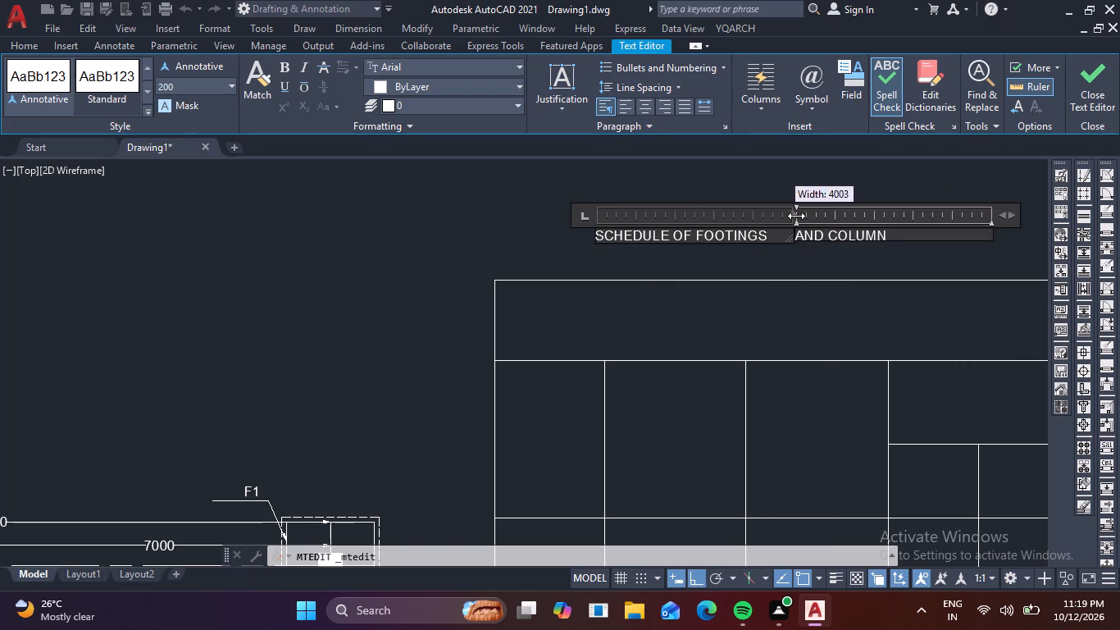
left_click_drag(796, 216, 889, 215)
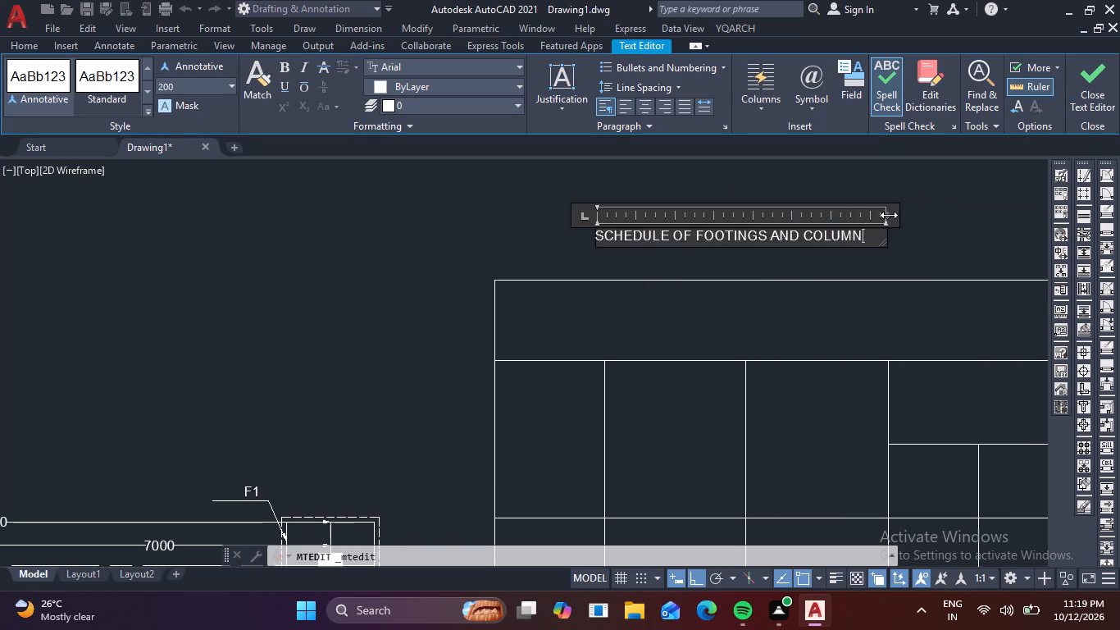
Make the whole title SCHEDULE OF FOOTINGS AND COLUMN bold and underlined.
left_click_drag(870, 238, 582, 239)
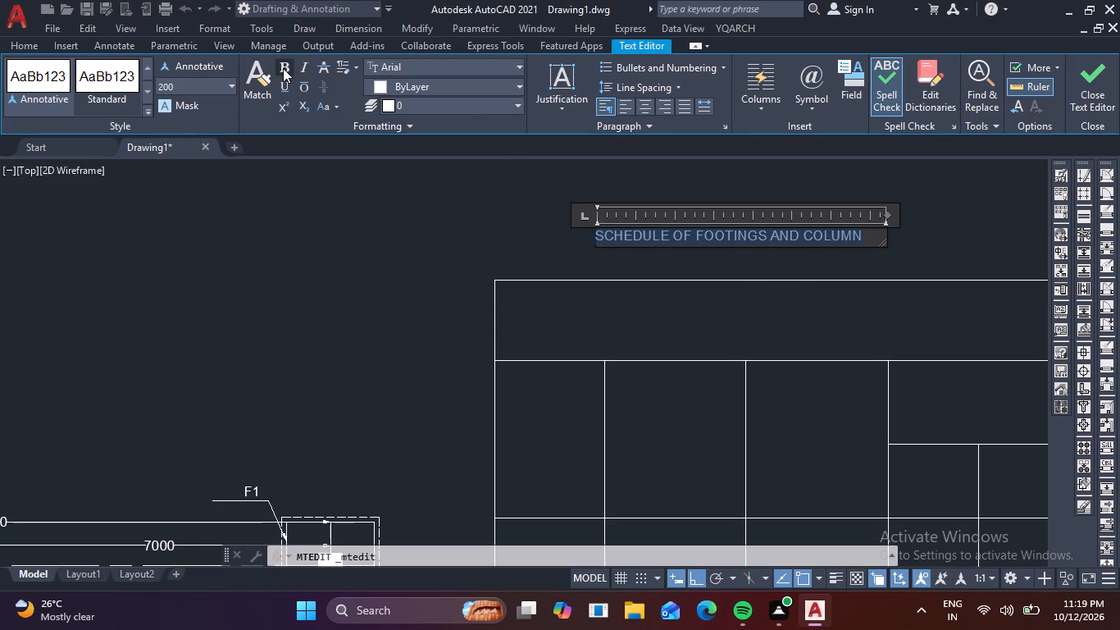
left_click(283, 68)
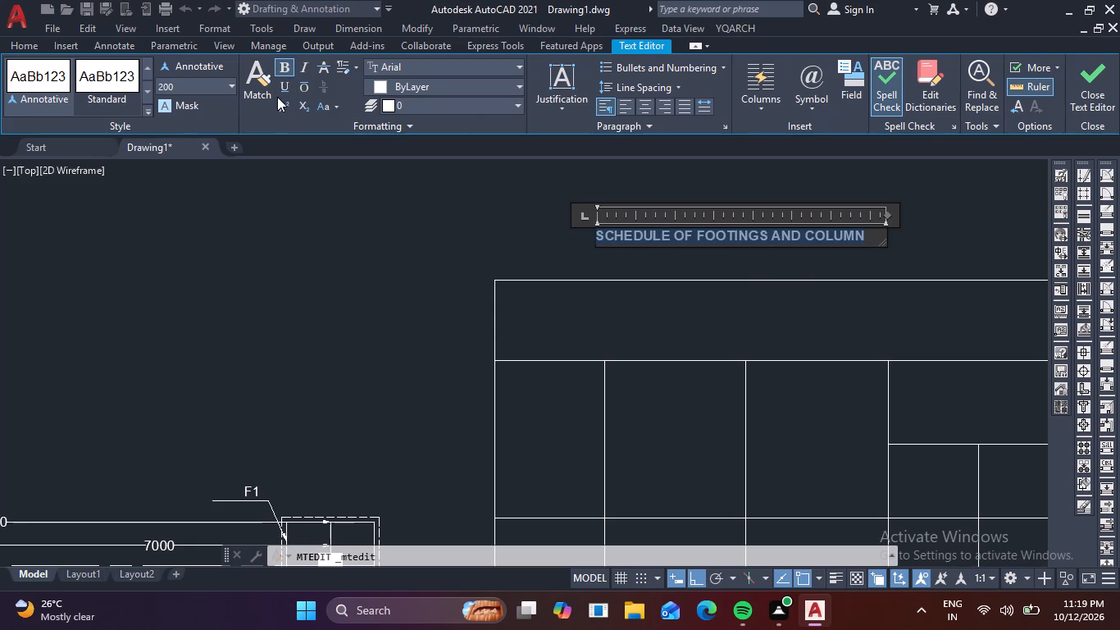
left_click(281, 85)
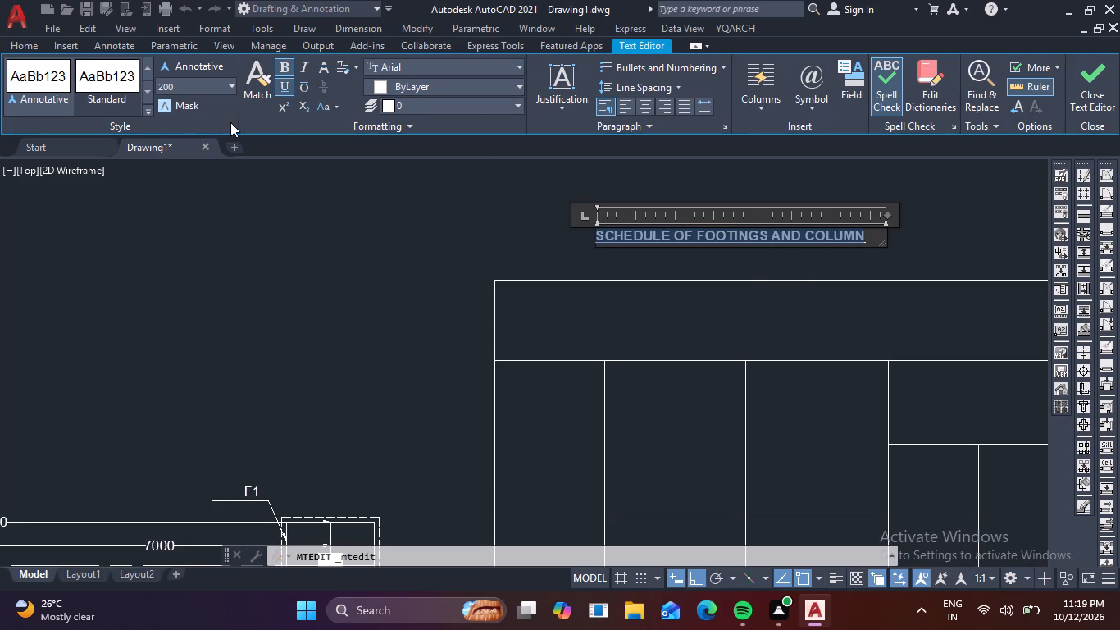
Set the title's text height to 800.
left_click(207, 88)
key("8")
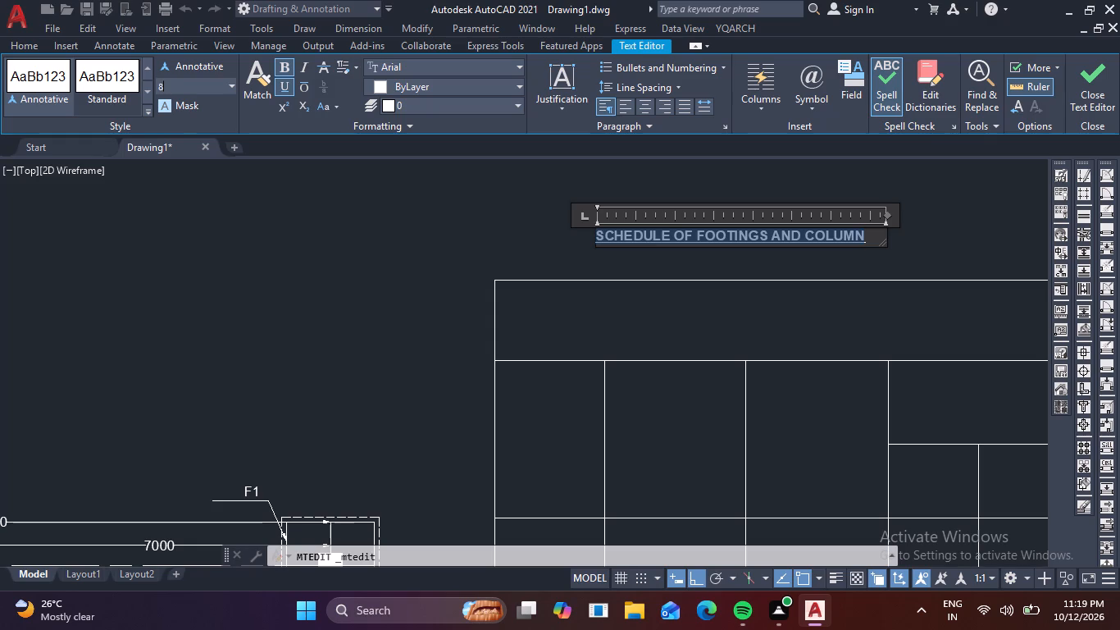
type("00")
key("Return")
Widen the title's text frame until SCHEDULE OF FOOTINGS AND COLUMN fits on a single line.
scroll(390, 231, "down", 1)
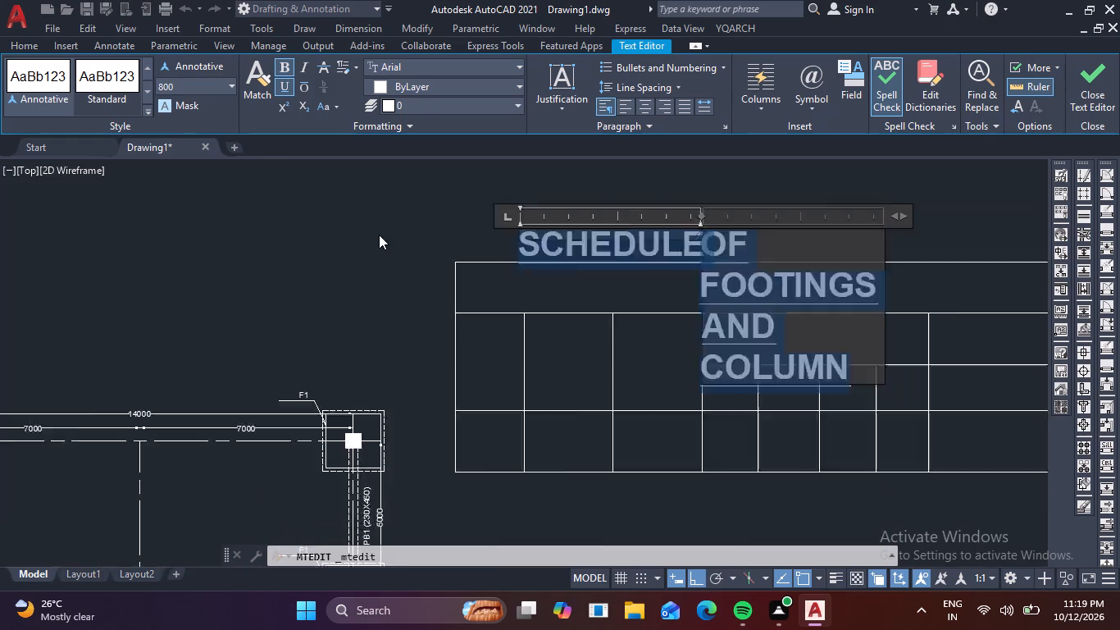
scroll(379, 235, "down", 1)
middle_click_drag(372, 233, 308, 230)
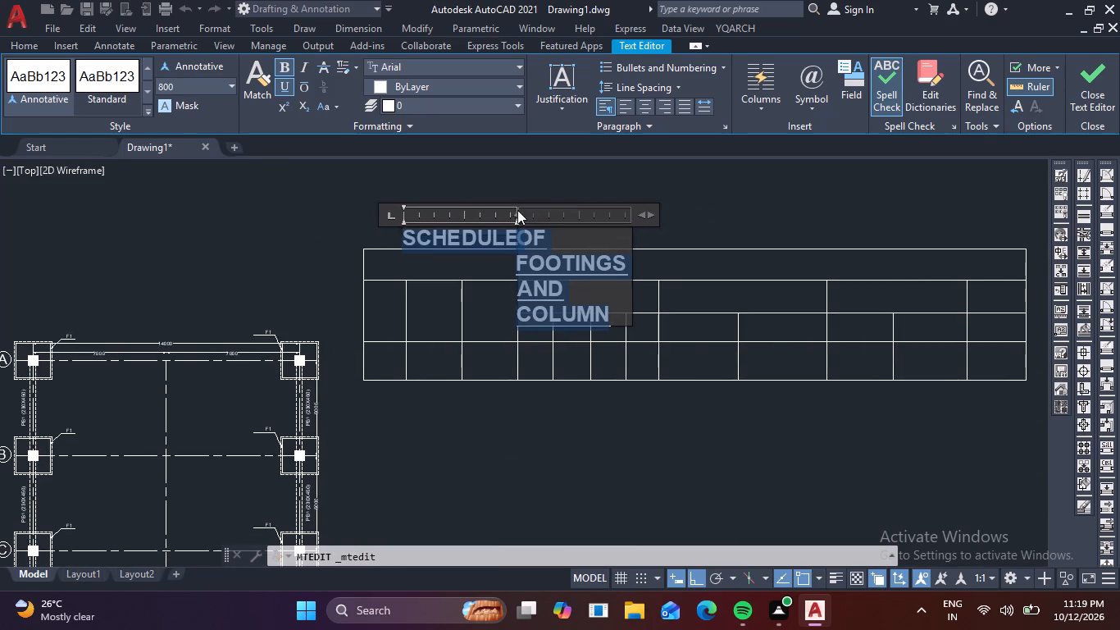
scroll(515, 214, "up", 2)
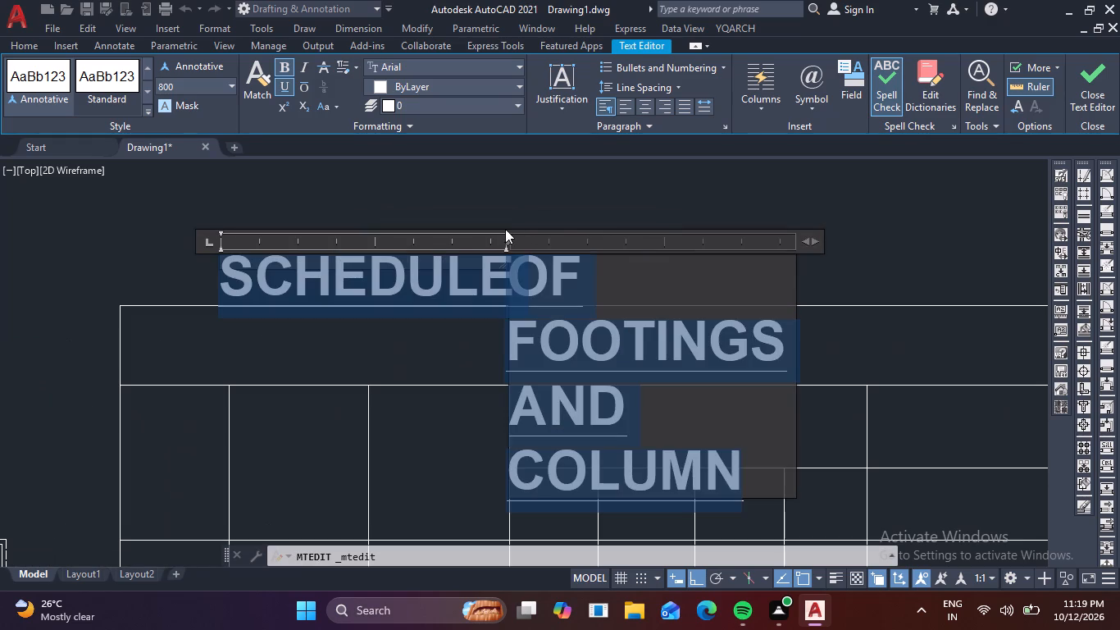
left_click_drag(506, 241, 813, 247)
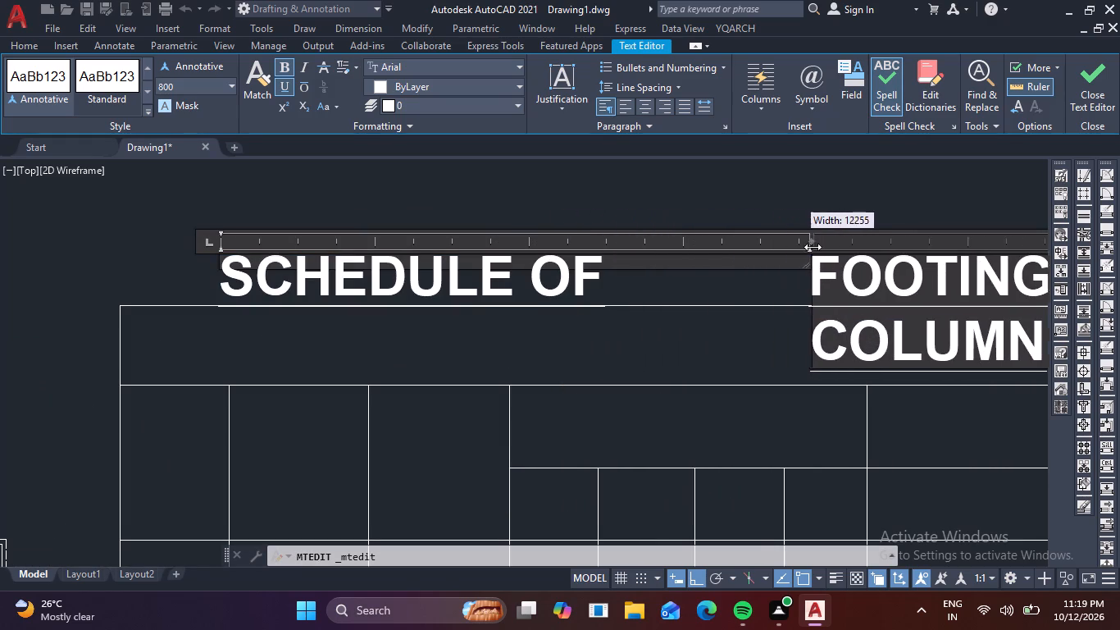
left_click_drag(813, 247, 963, 241)
middle_click_drag(914, 233, 671, 173)
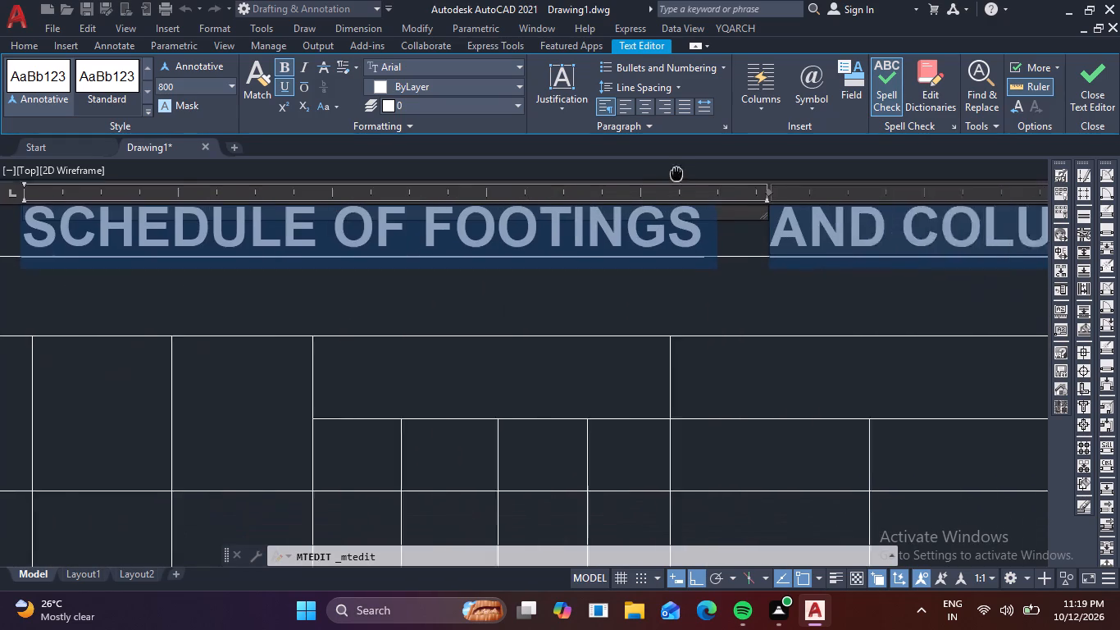
middle_click_drag(671, 173, 594, 153)
scroll(661, 185, "down", 2)
middle_click_drag(660, 191, 644, 252)
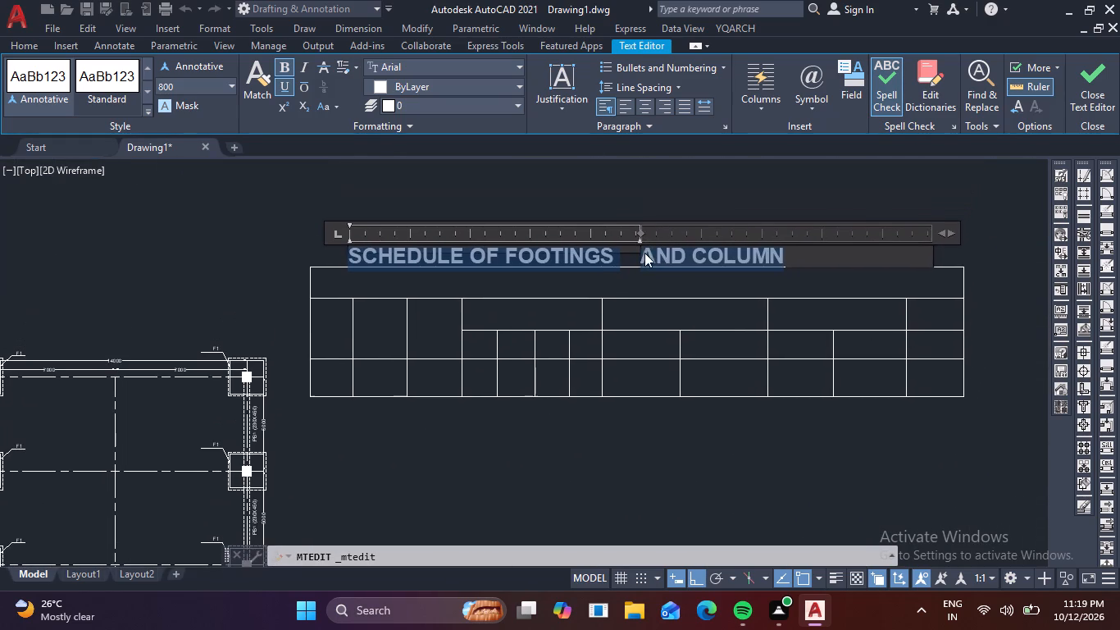
left_click_drag(637, 235, 822, 235)
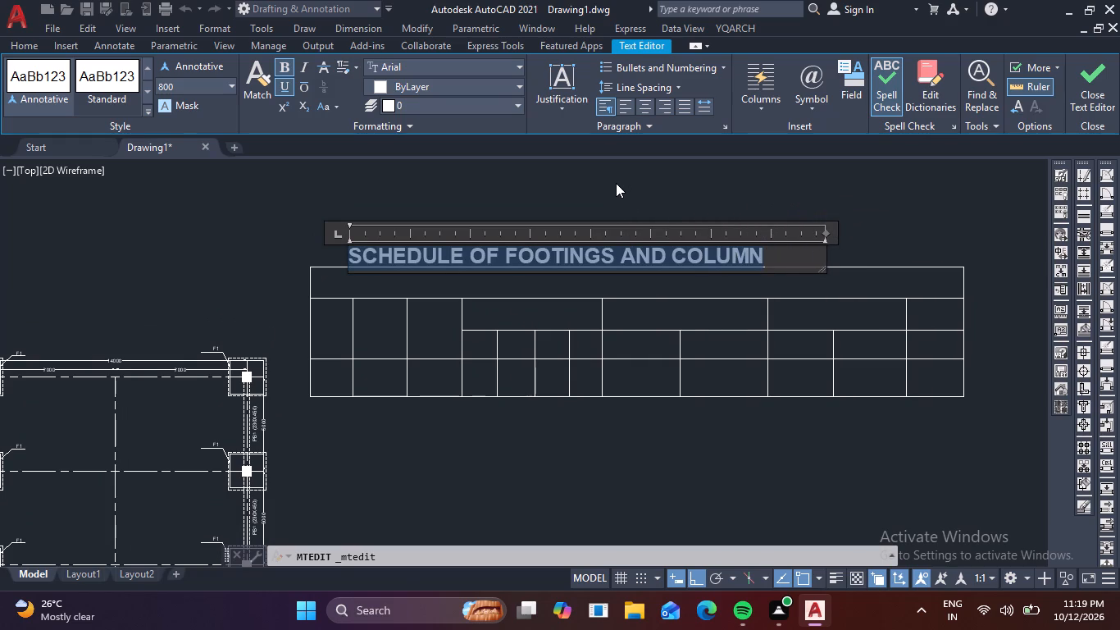
Set the title's text height to 700 and finish editing the text.
left_click(191, 87)
key("7")
type("00")
key("Return")
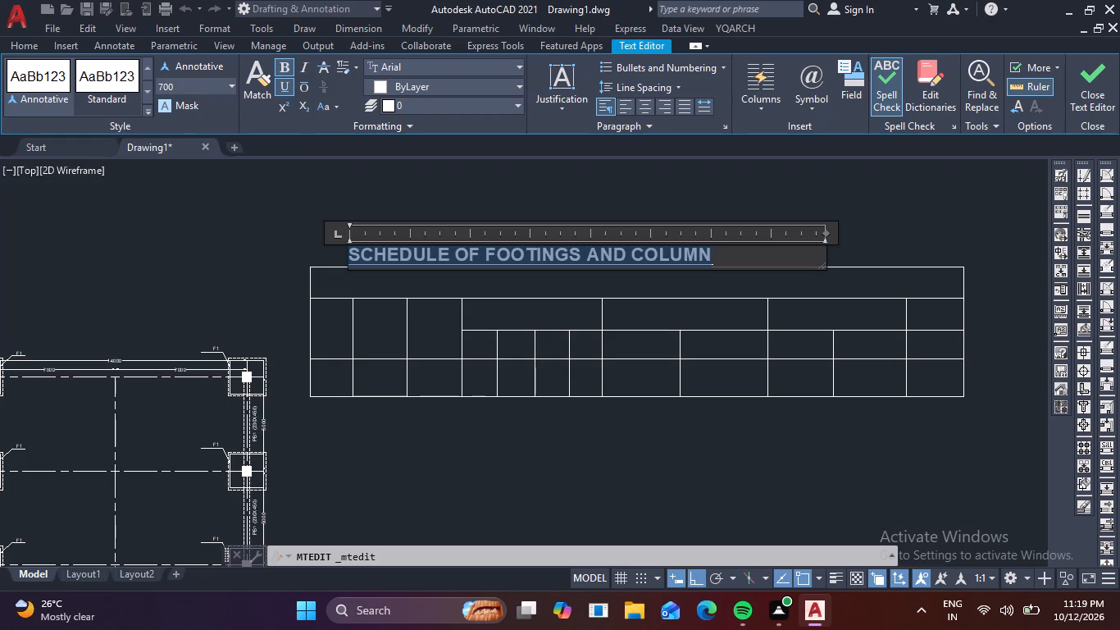
left_click(286, 212)
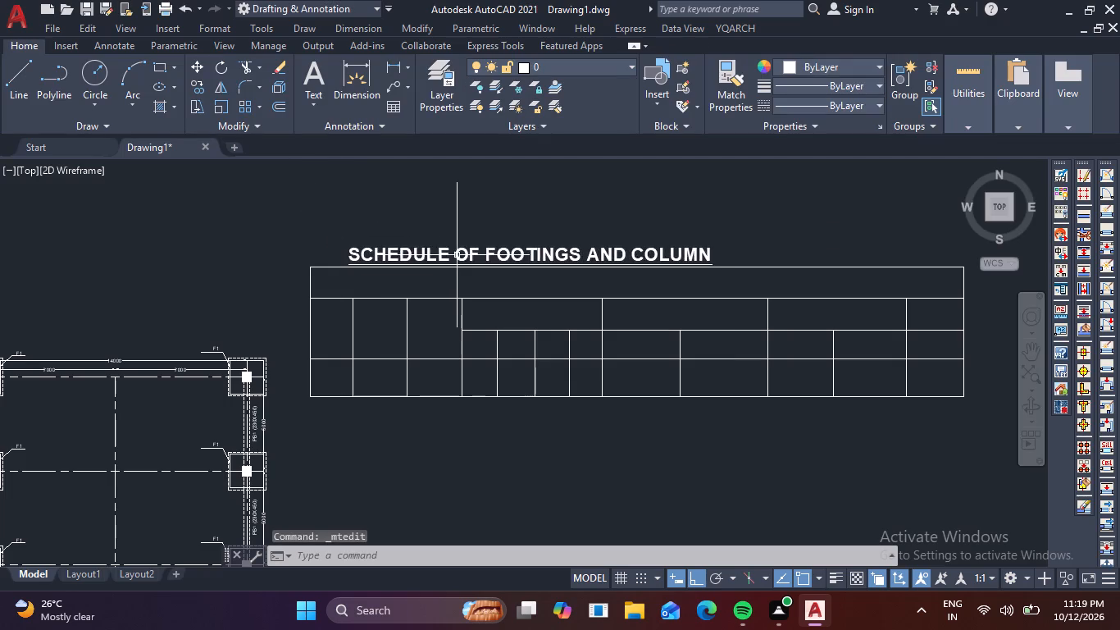
Narrow the title's text frame so it ends just past the word COLUMN.
left_click(464, 248)
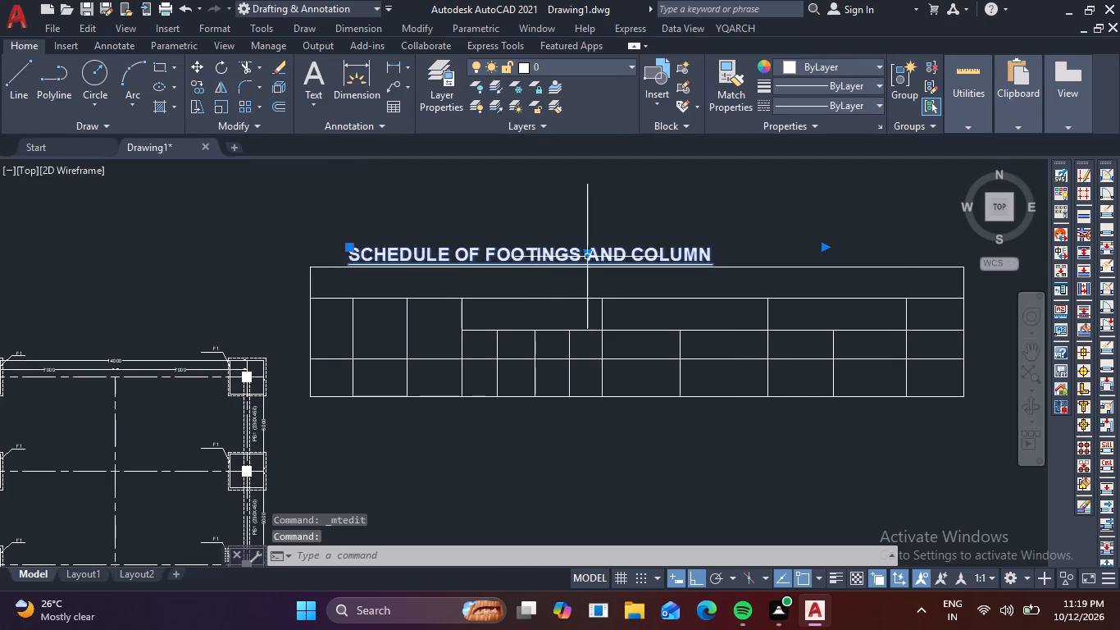
left_click(826, 249)
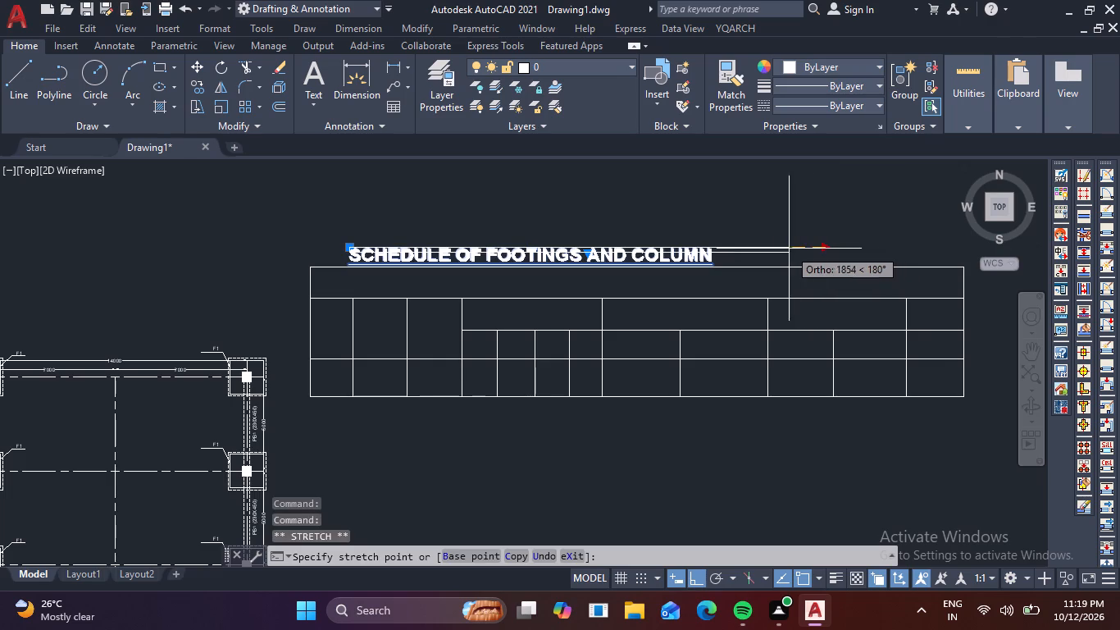
left_click(726, 252)
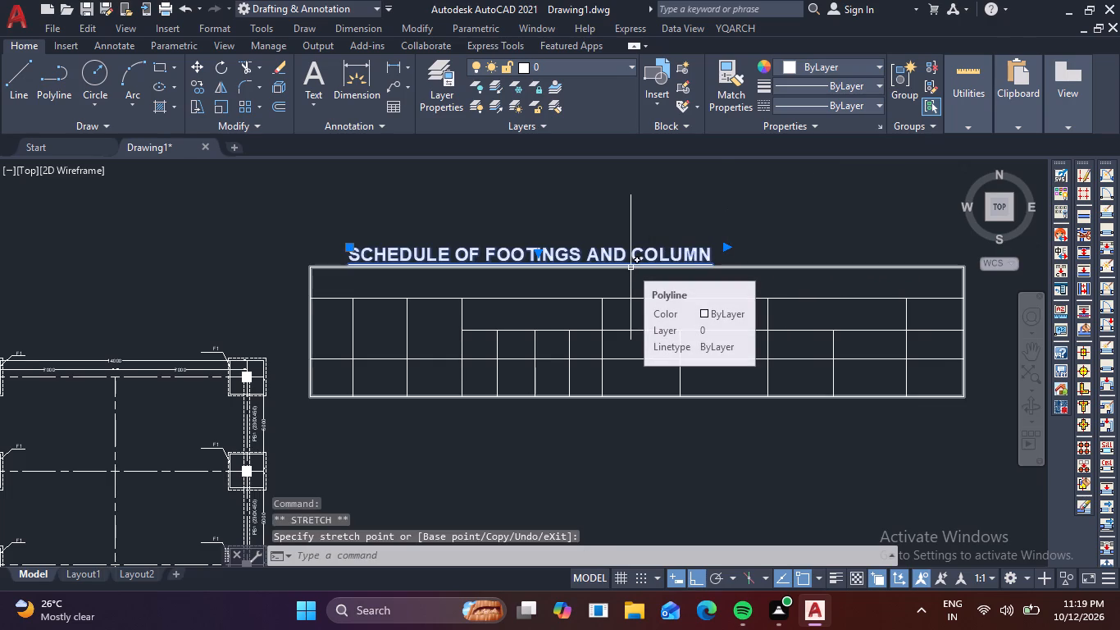
Move the title straight down about 1340 into the table's empty top row.
type("M")
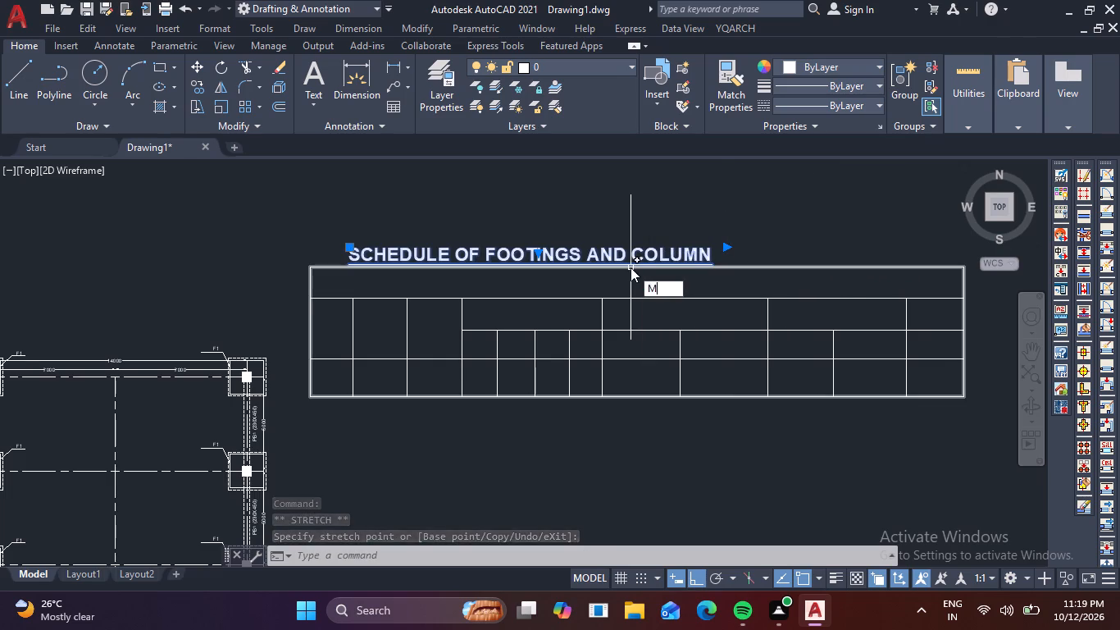
key("space")
scroll(600, 253, "up", 1)
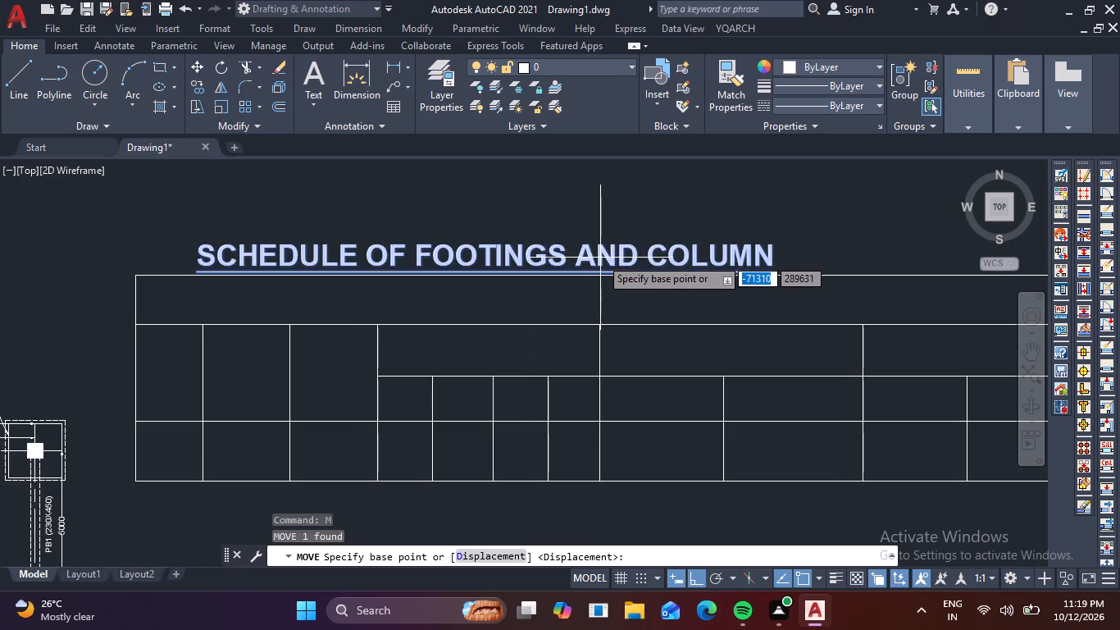
left_click(600, 258)
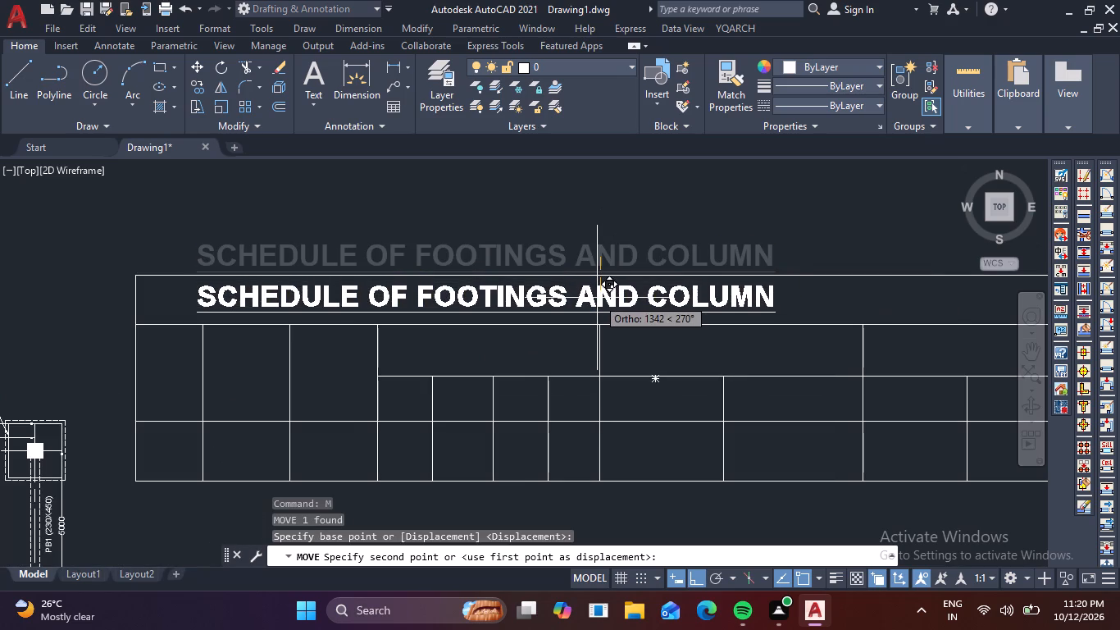
left_click(597, 298)
Draw a rectangle about 7740 by 1420 inside the table's top row, between the title and the row's right end.
scroll(705, 294, "down", 1)
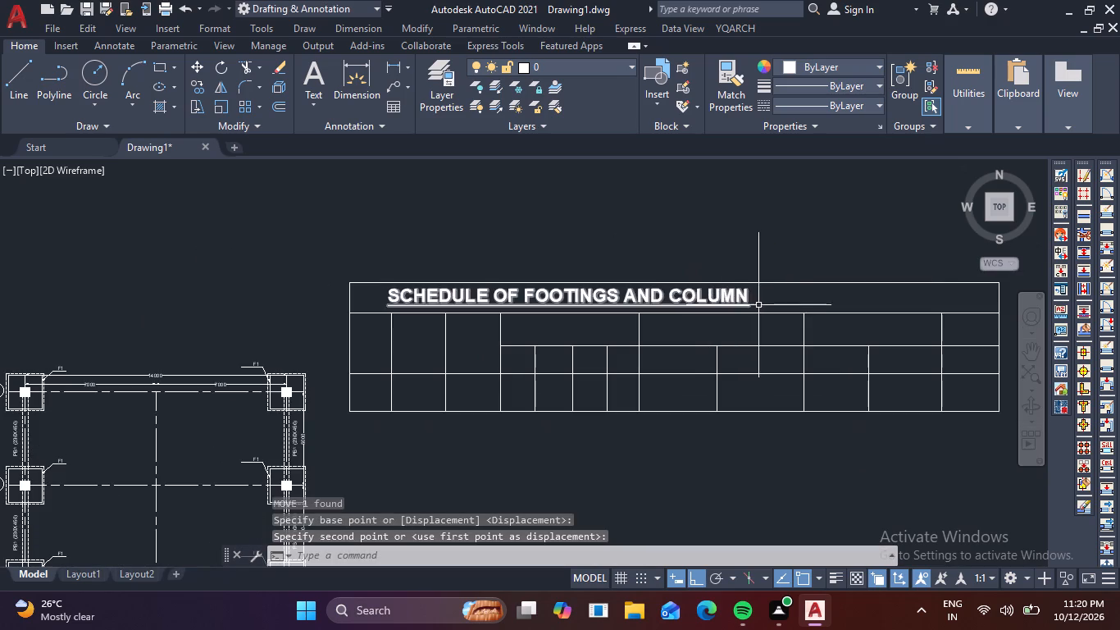
middle_click_drag(763, 308, 623, 281)
middle_click_drag(621, 281, 303, 310)
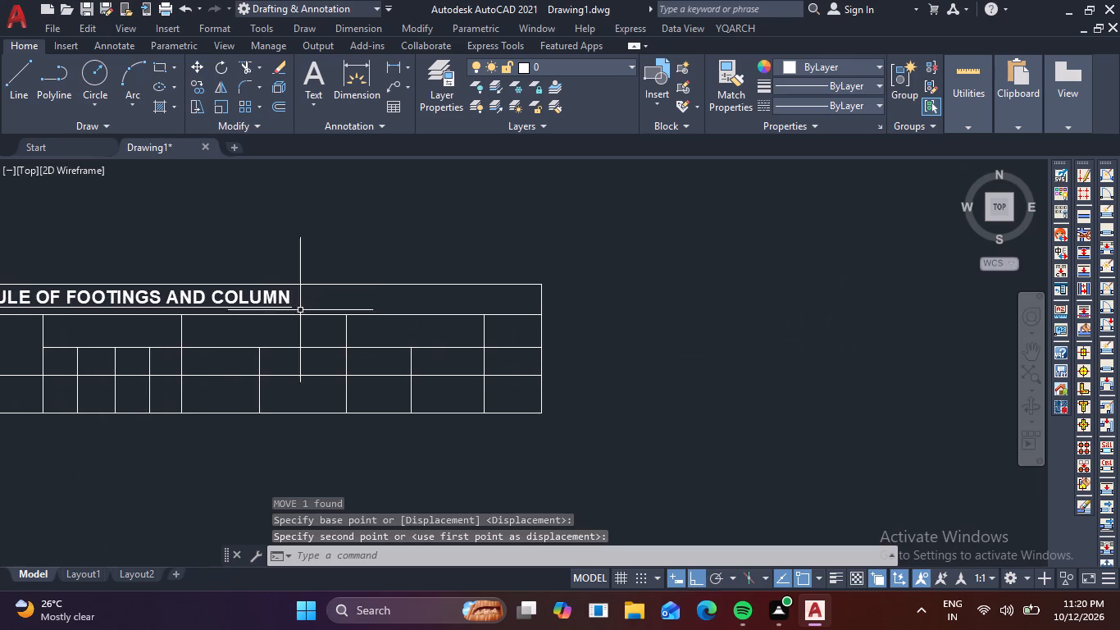
key("r")
key("e")
key("c")
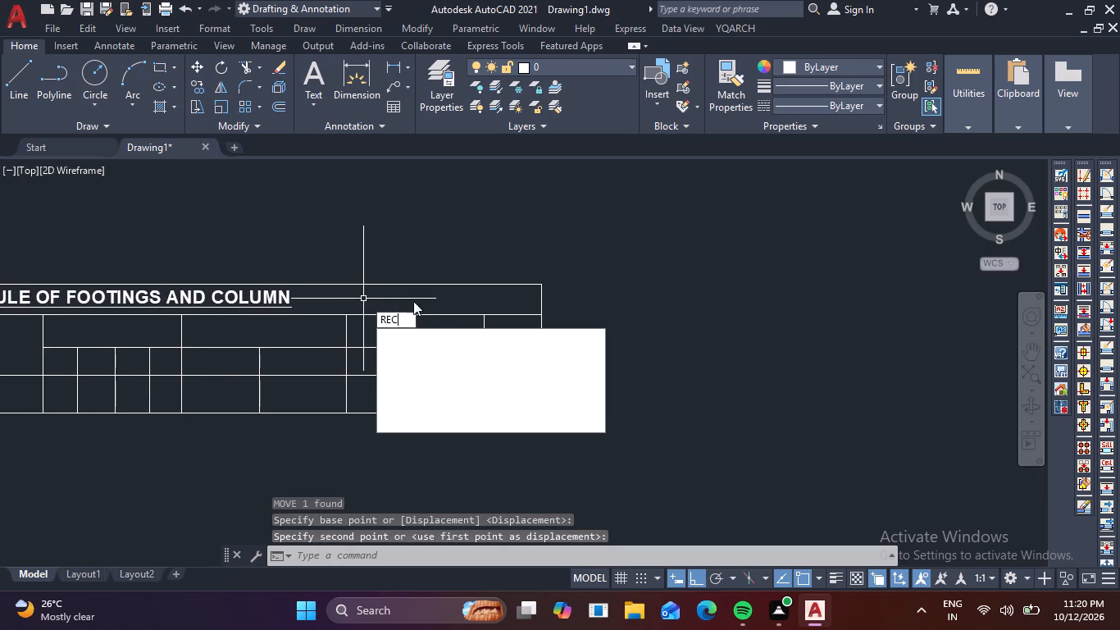
key("space")
scroll(398, 287, "up", 2)
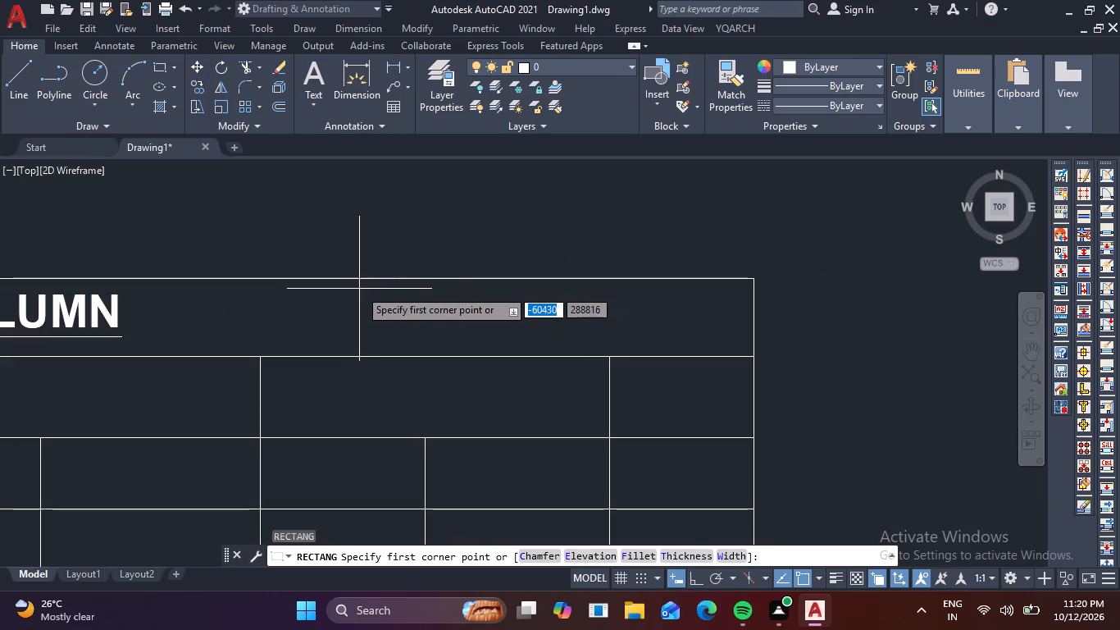
scroll(355, 283, "up", 1)
left_click(353, 285)
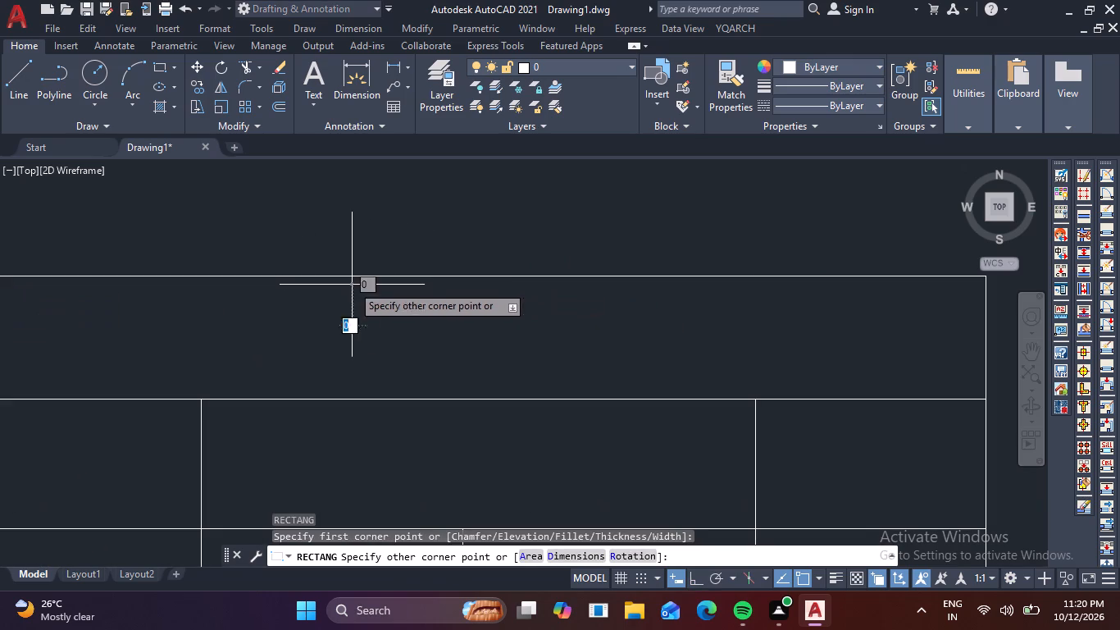
scroll(815, 386, "down", 1)
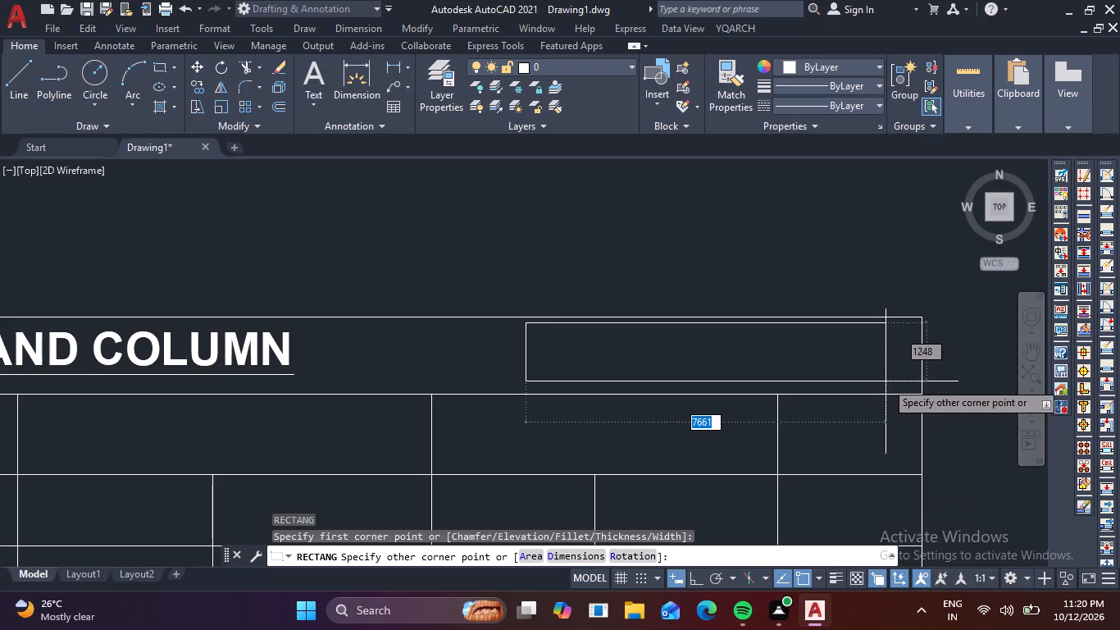
scroll(886, 385, "up", 2)
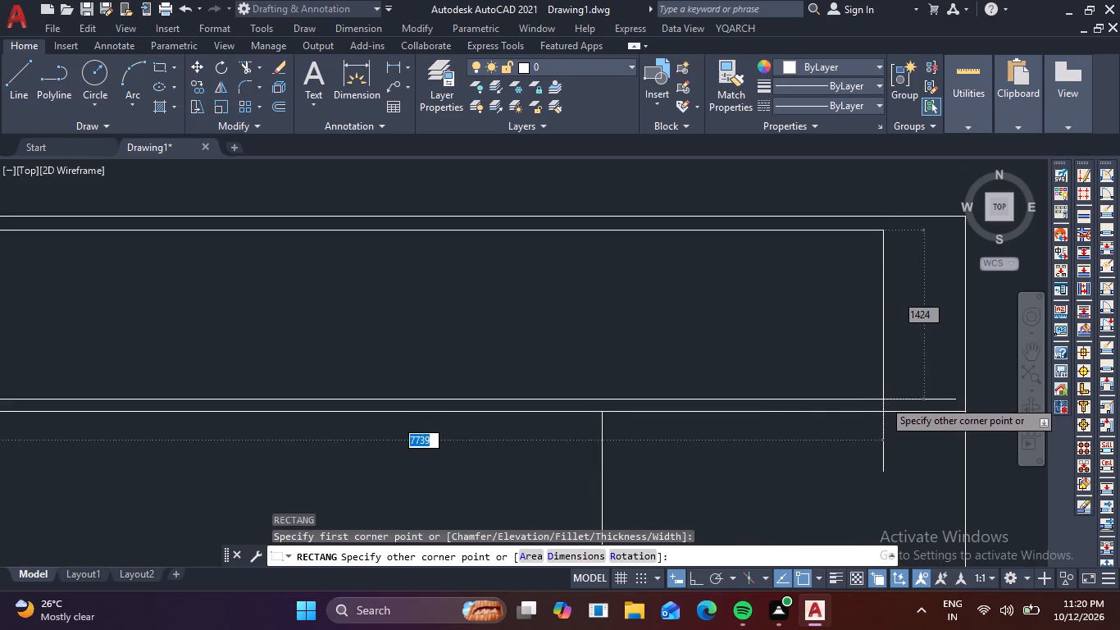
left_click(883, 399)
Copy the PB1 (230X450) label beside the column between gridlines A and B to the empty space above the schedule title.
scroll(936, 389, "down", 3)
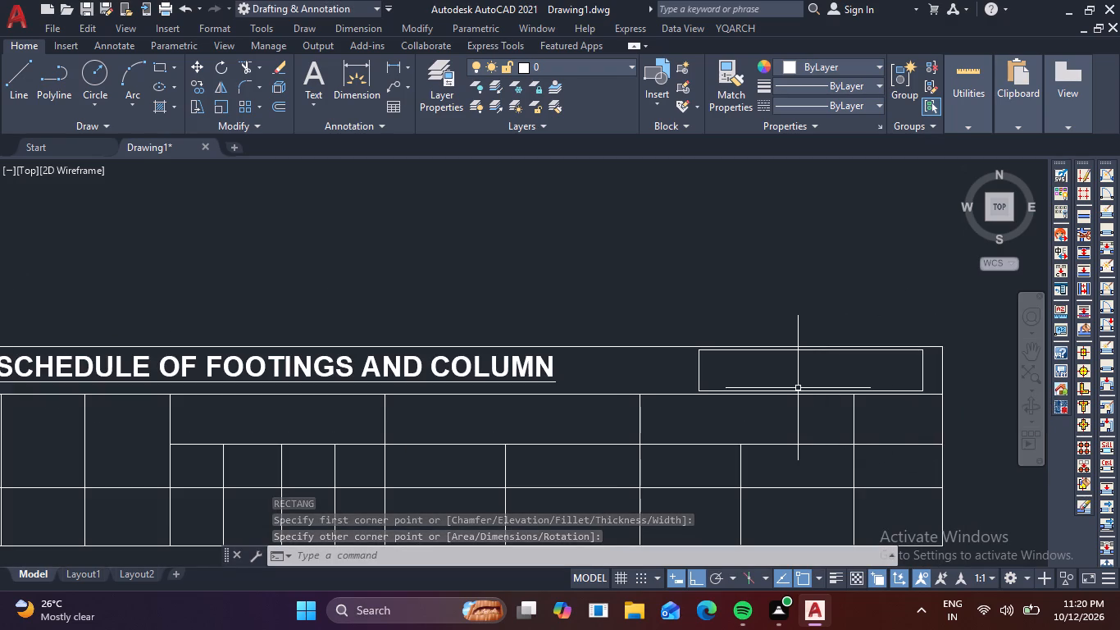
scroll(801, 385, "down", 3)
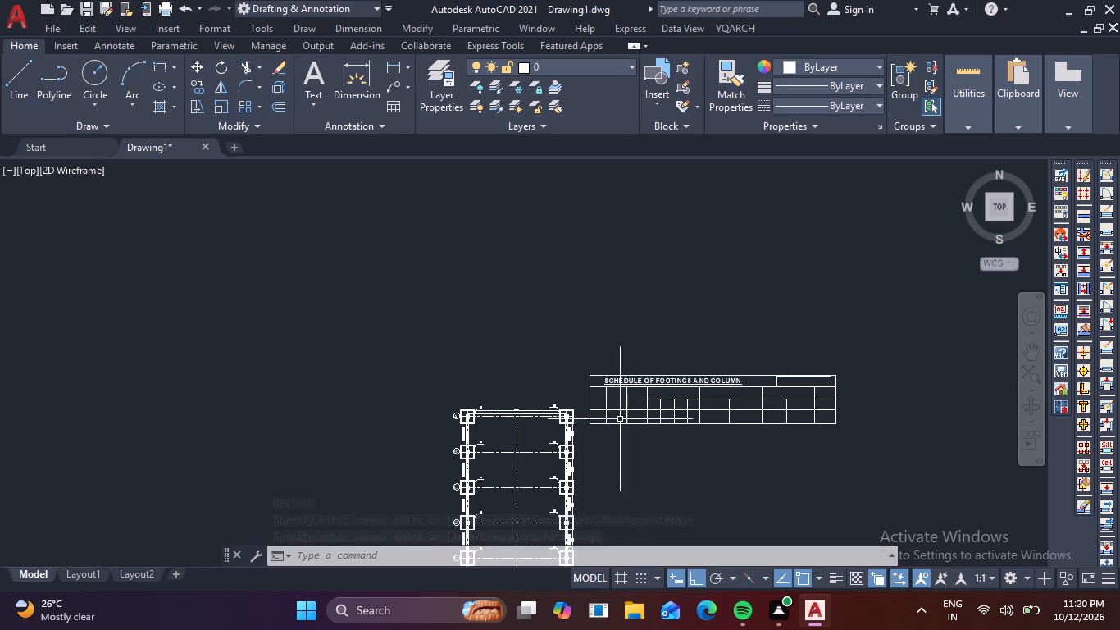
scroll(531, 432, "up", 3)
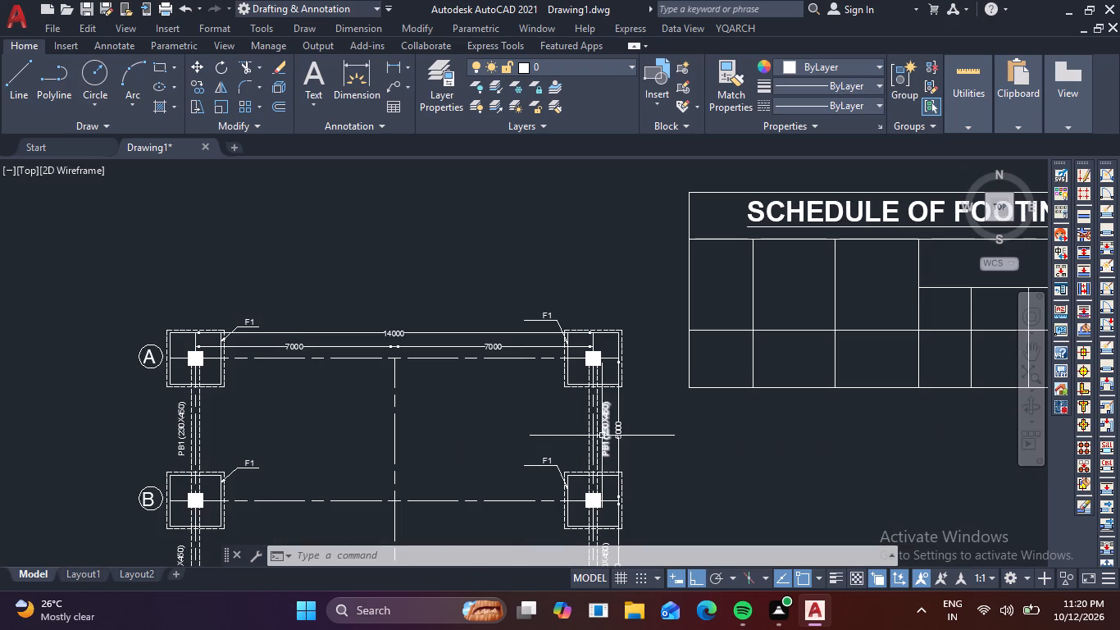
left_click(609, 436)
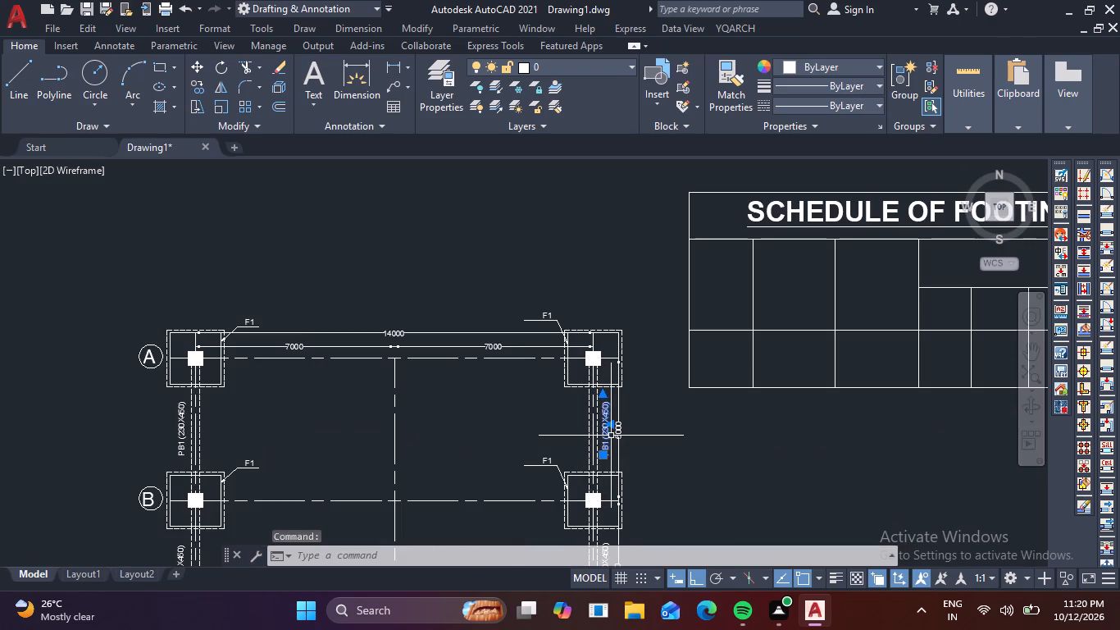
type("CO")
key("space")
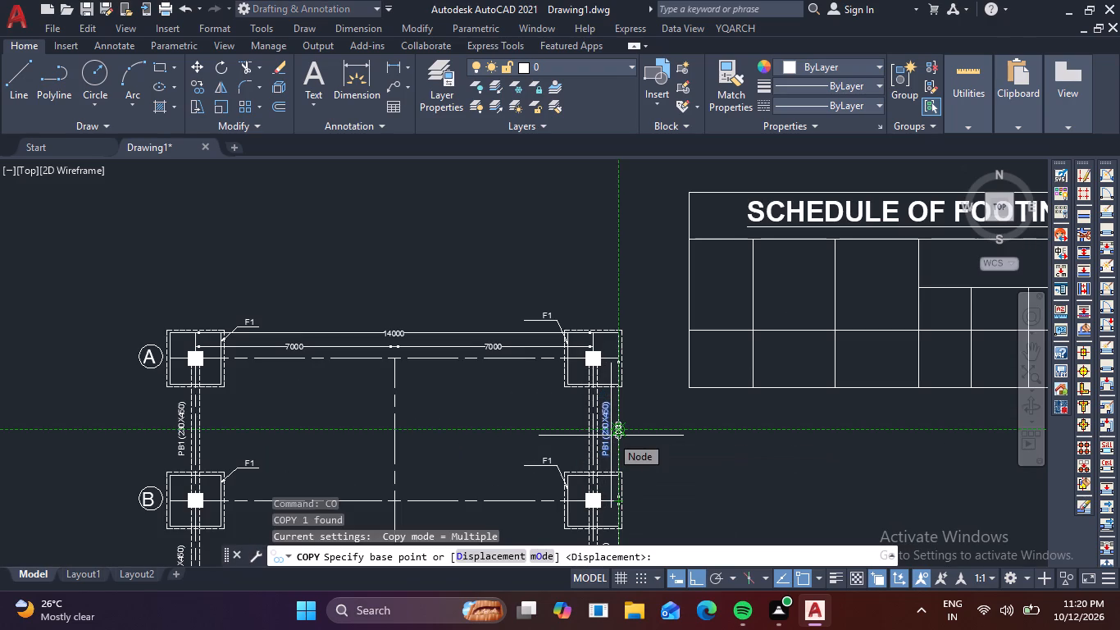
left_click(608, 436)
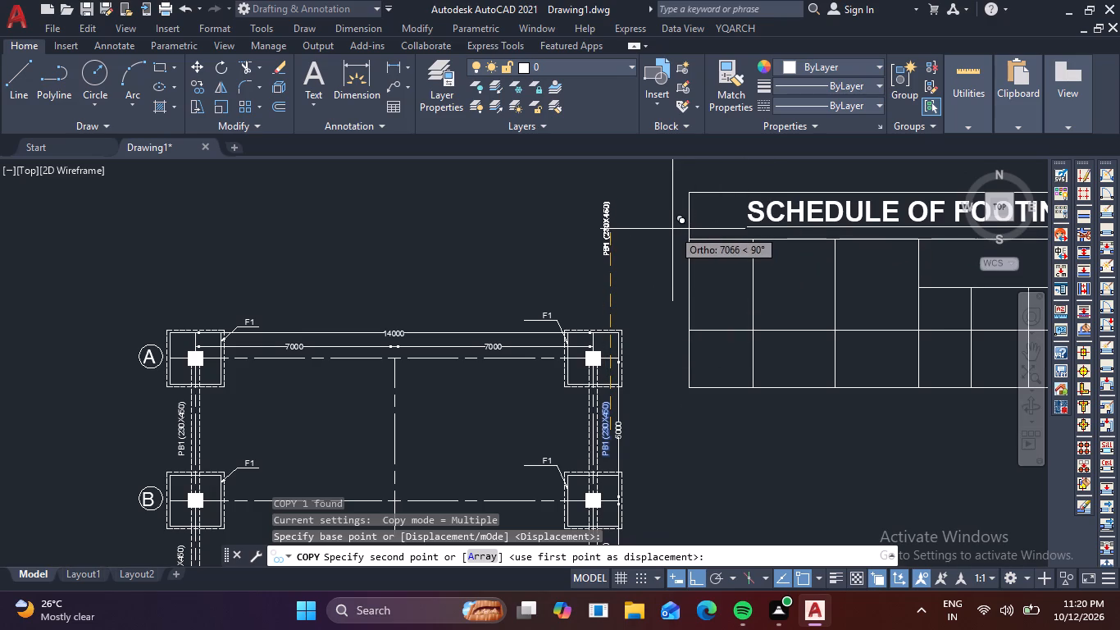
key("F8")
middle_click_drag(806, 181, 719, 279)
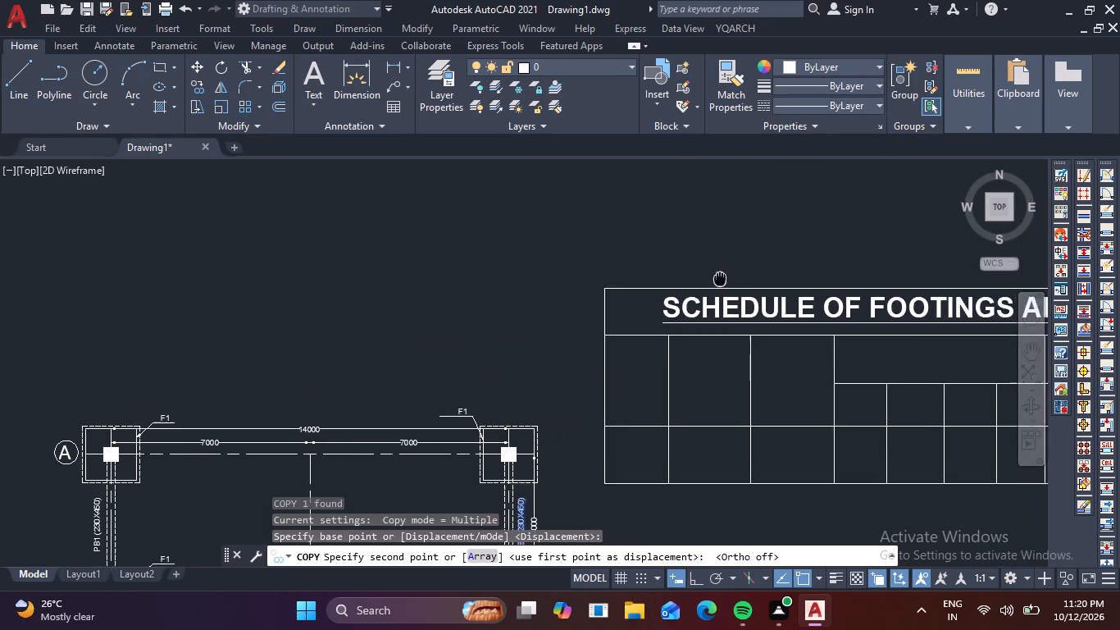
middle_click_drag(719, 279, 716, 281)
left_click(825, 243)
key("Escape")
Rotate the copied PB1 label 270° about its lower end so that it reads horizontally.
left_click_drag(855, 262, 854, 262)
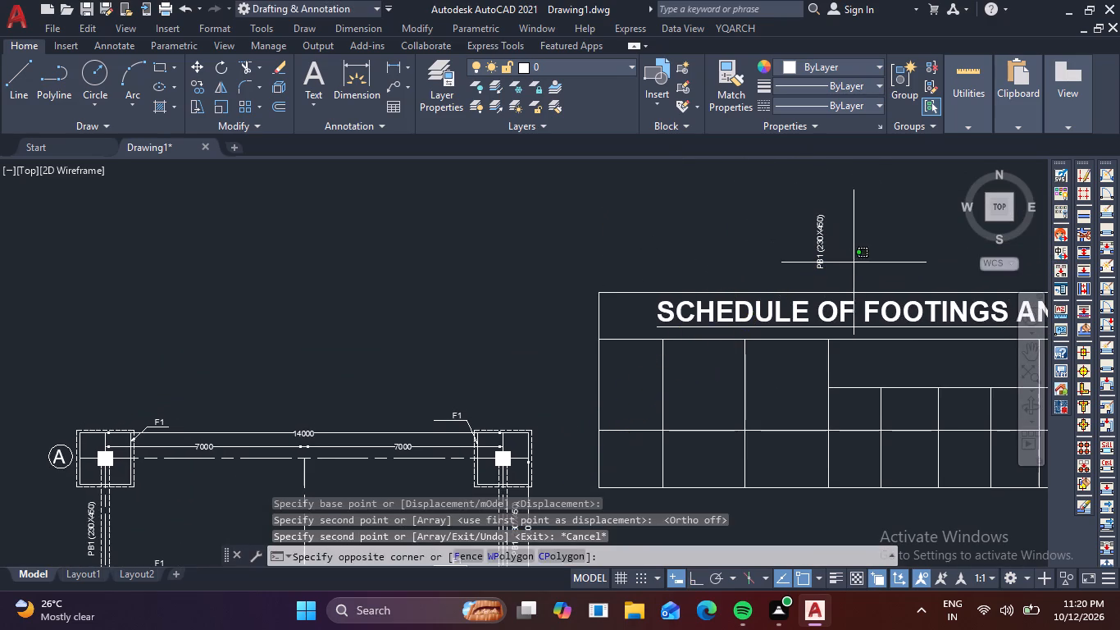
left_click_drag(854, 262, 827, 255)
left_click(773, 219)
key("r")
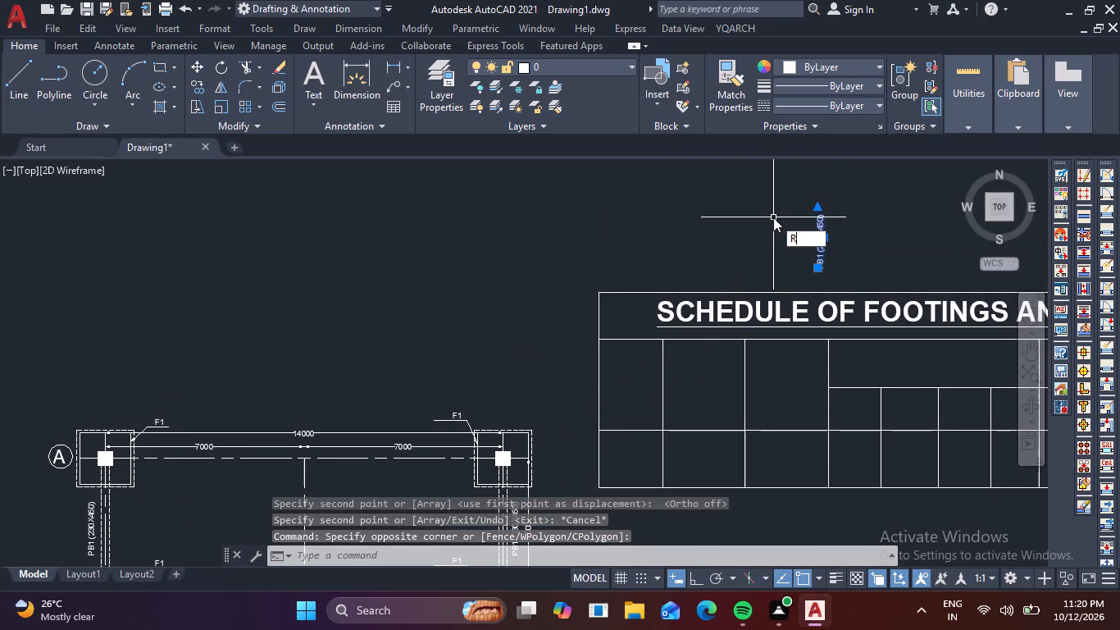
key("o")
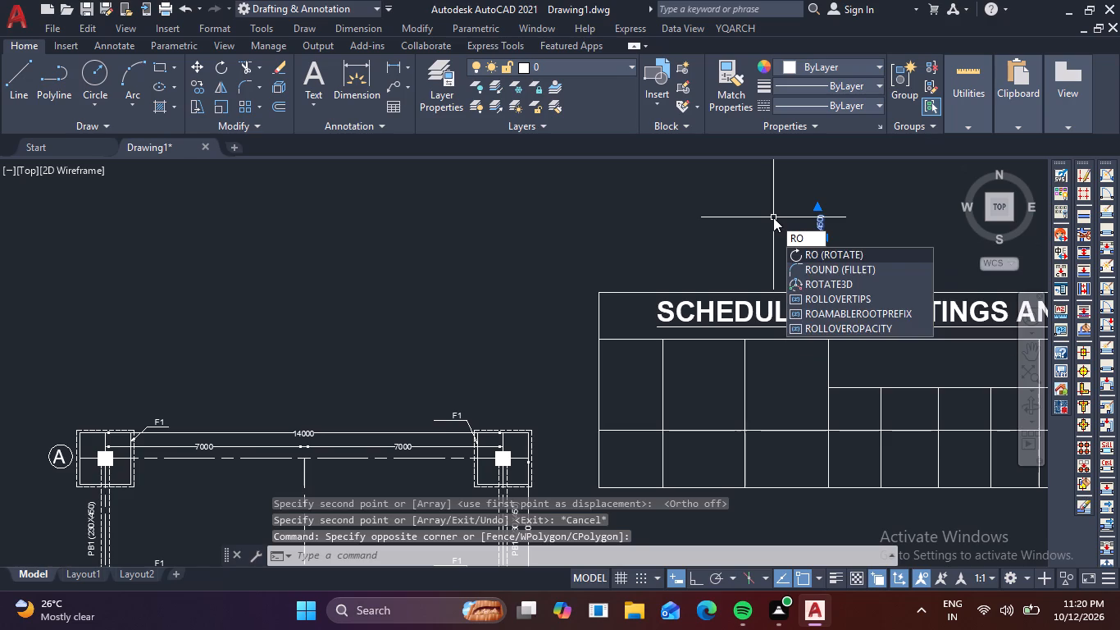
key("Return")
key("F8")
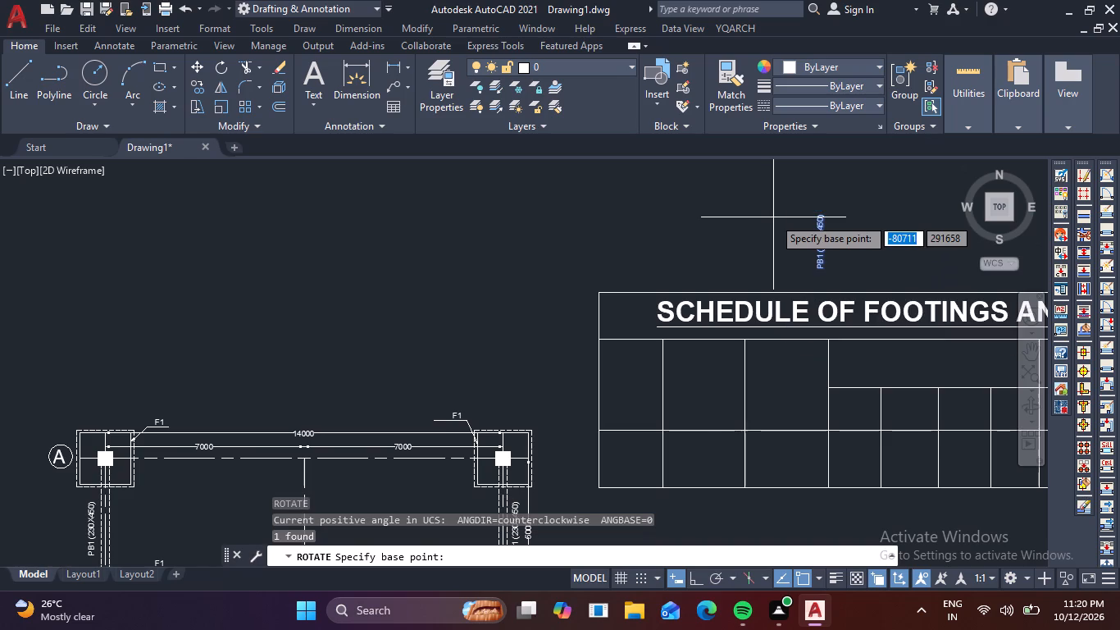
left_click(811, 272)
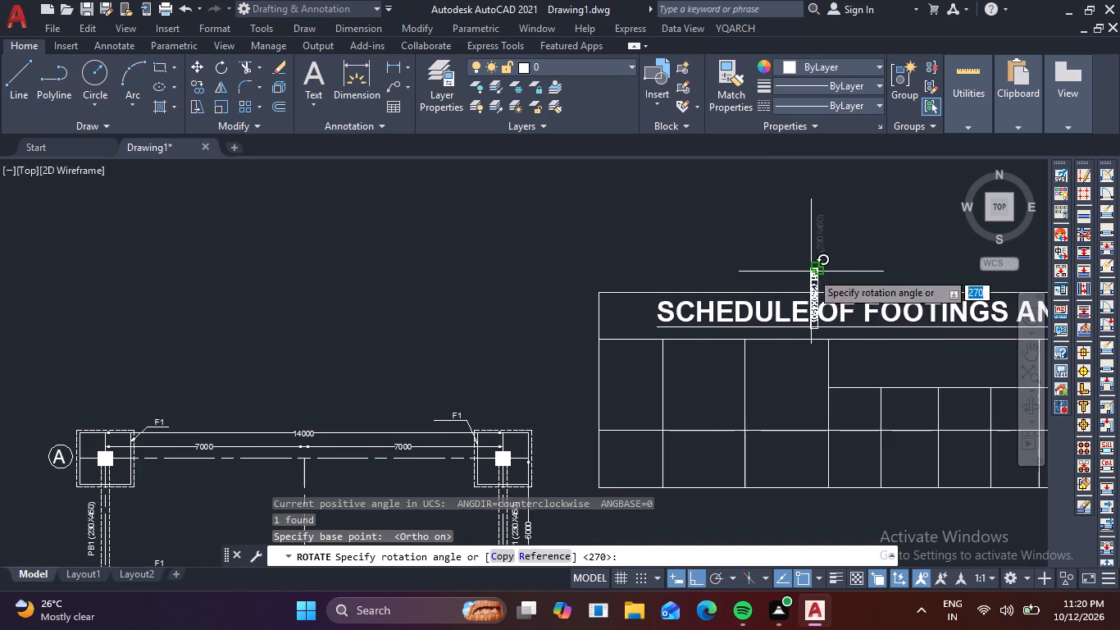
left_click(807, 404)
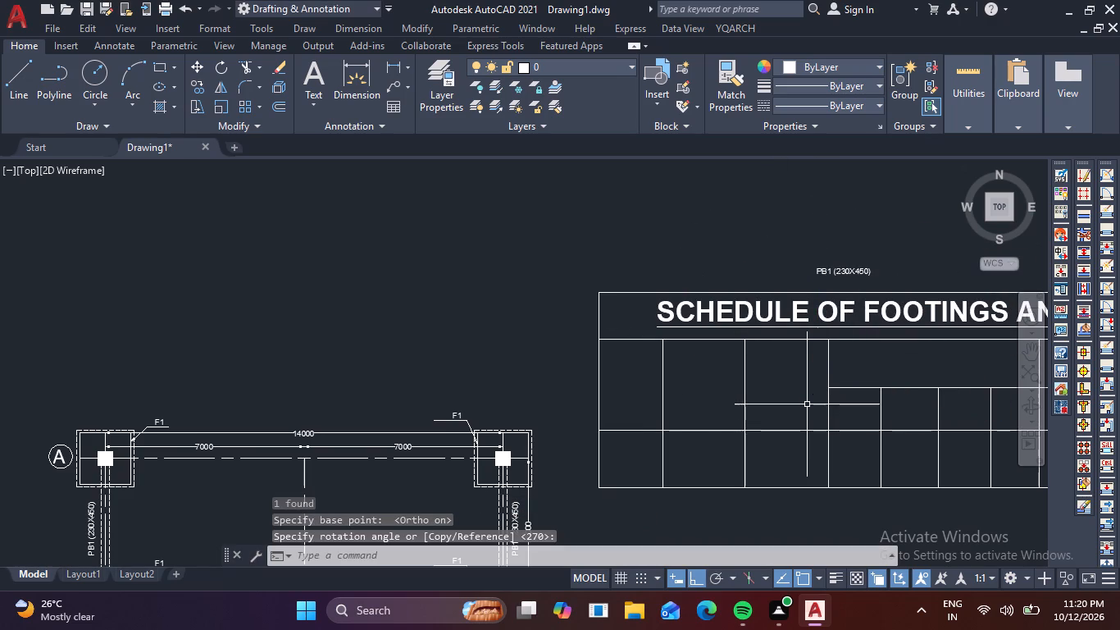
Set the copied label's text height to 300 and widen its text frame to fit the text on one line.
scroll(854, 265, "up", 1)
double_click(855, 276)
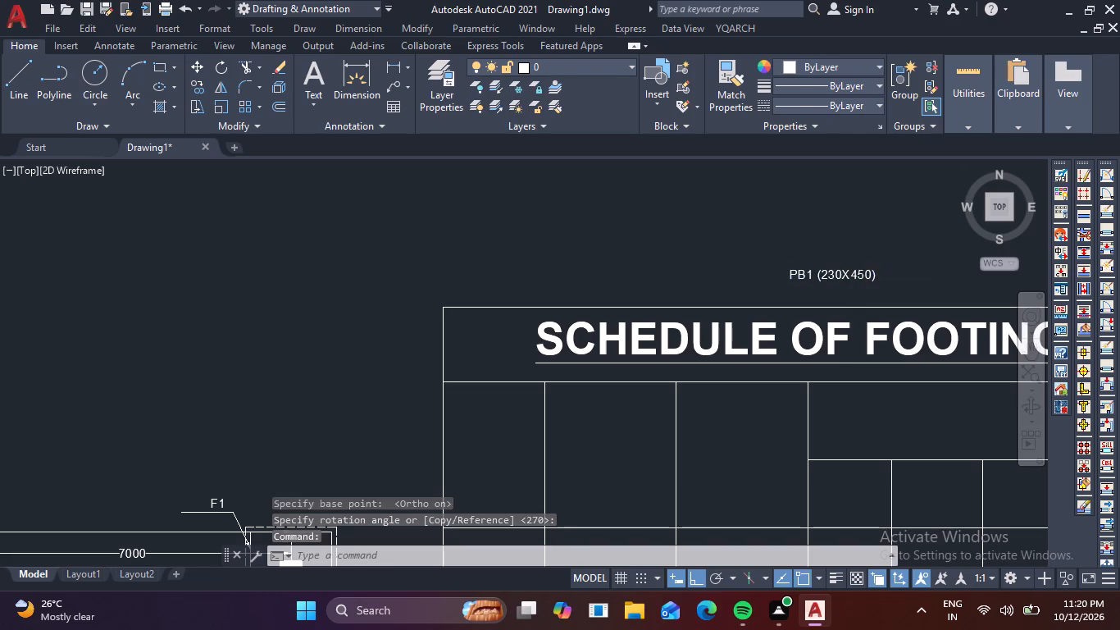
left_click_drag(881, 277, 735, 267)
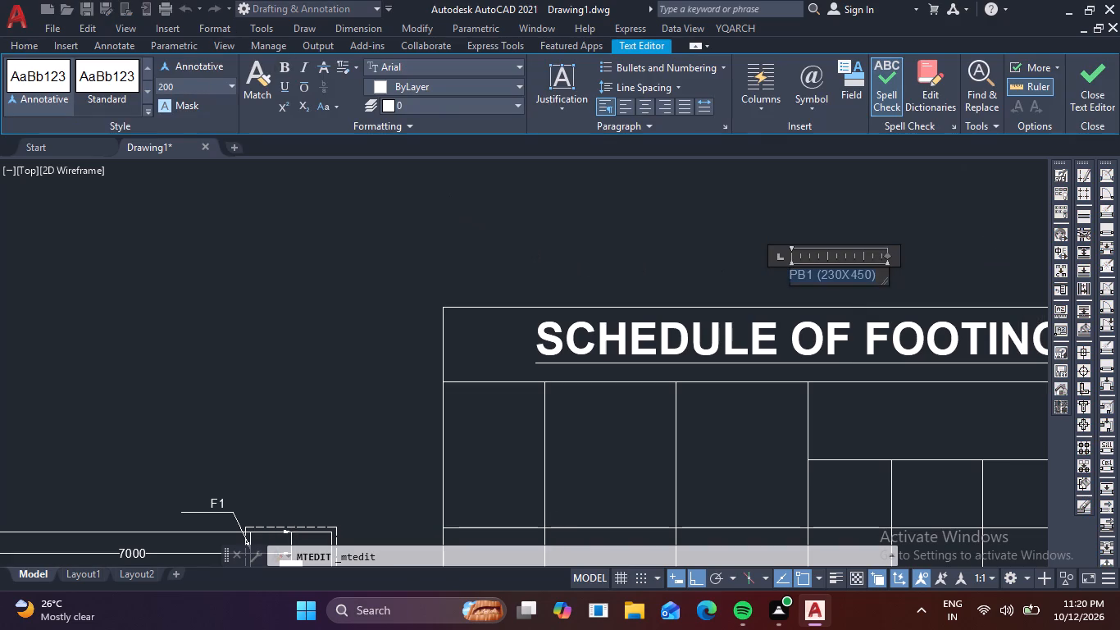
left_click(228, 90)
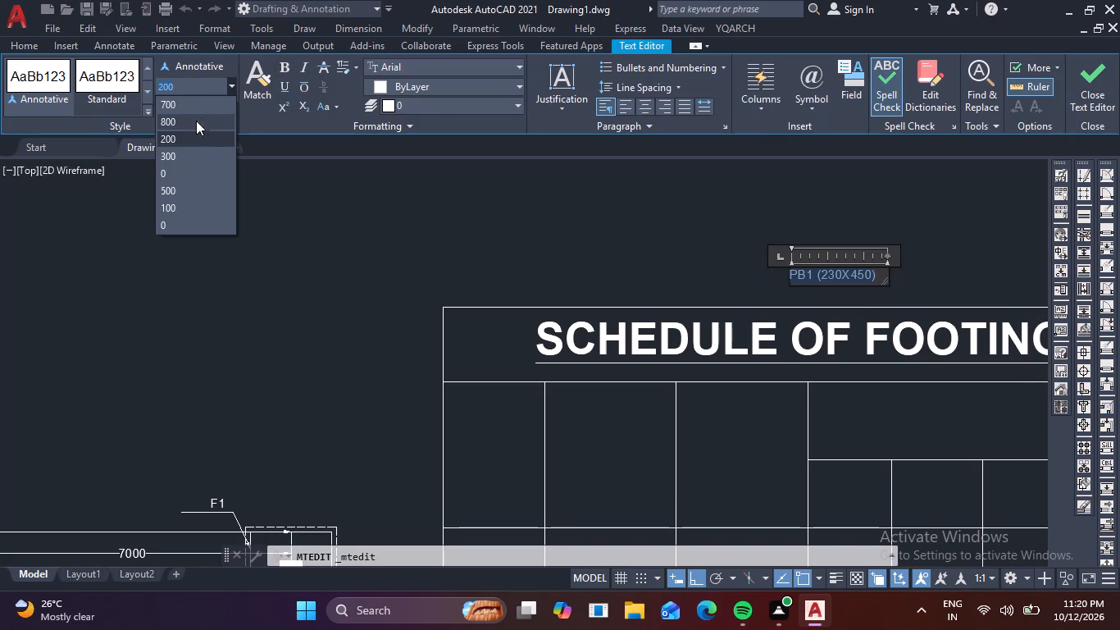
left_click(181, 153)
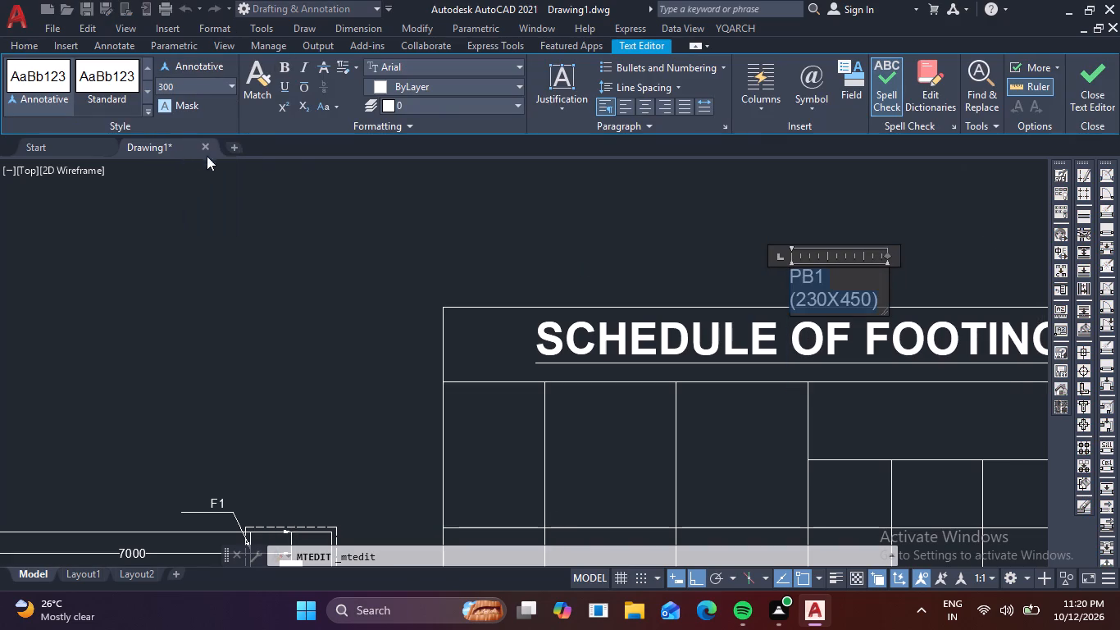
middle_click_drag(727, 254, 444, 204)
left_click_drag(603, 204, 649, 205)
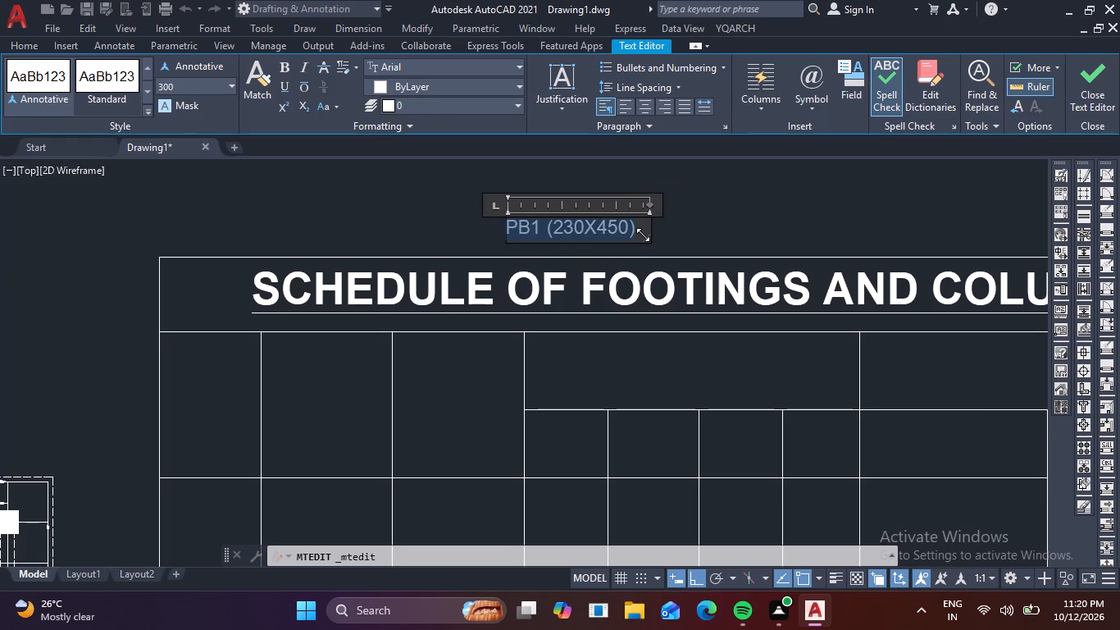
Replace the copied label's text with 8.
key("BackSpace")
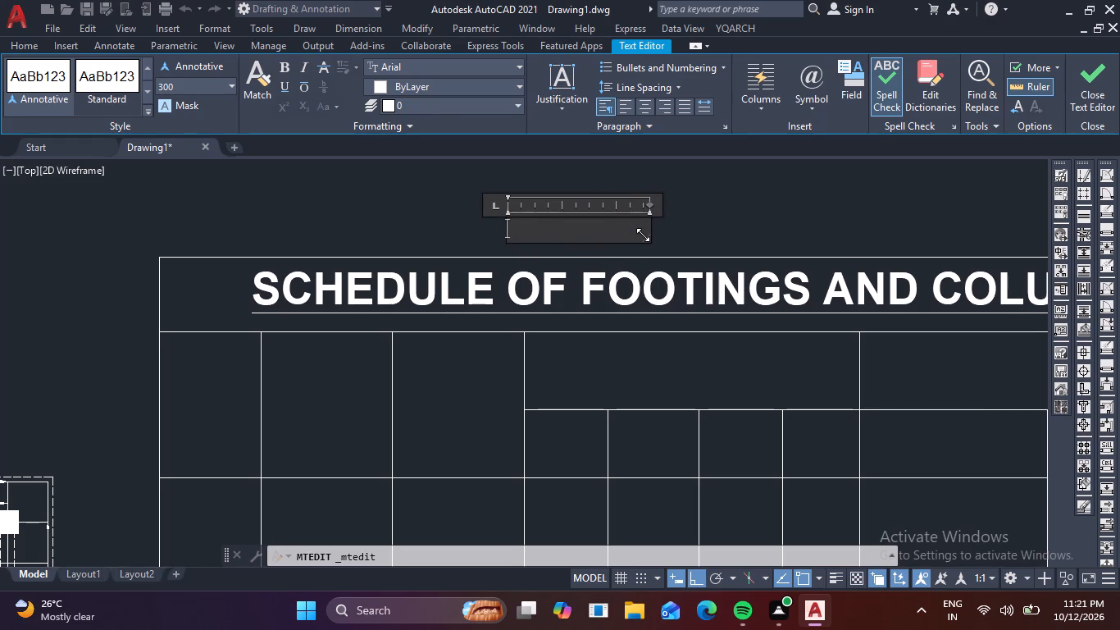
key("8")
Open the full character map for the label text and look through the Arial characters for a symbol to follow the 8.
left_click(811, 104)
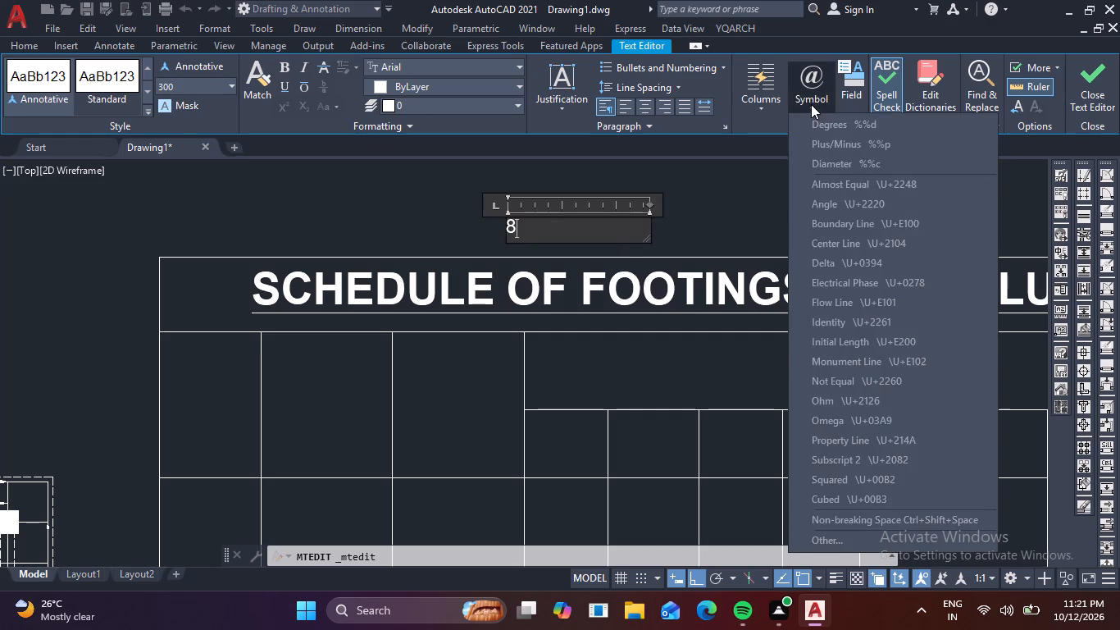
left_click(903, 545)
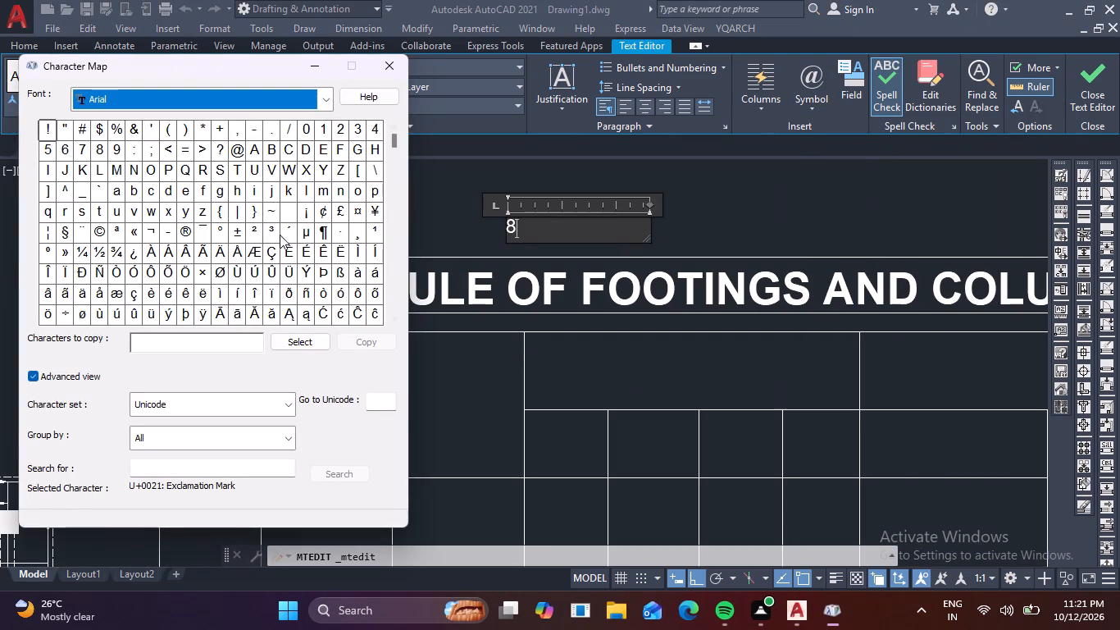
scroll(159, 264, "up", 2)
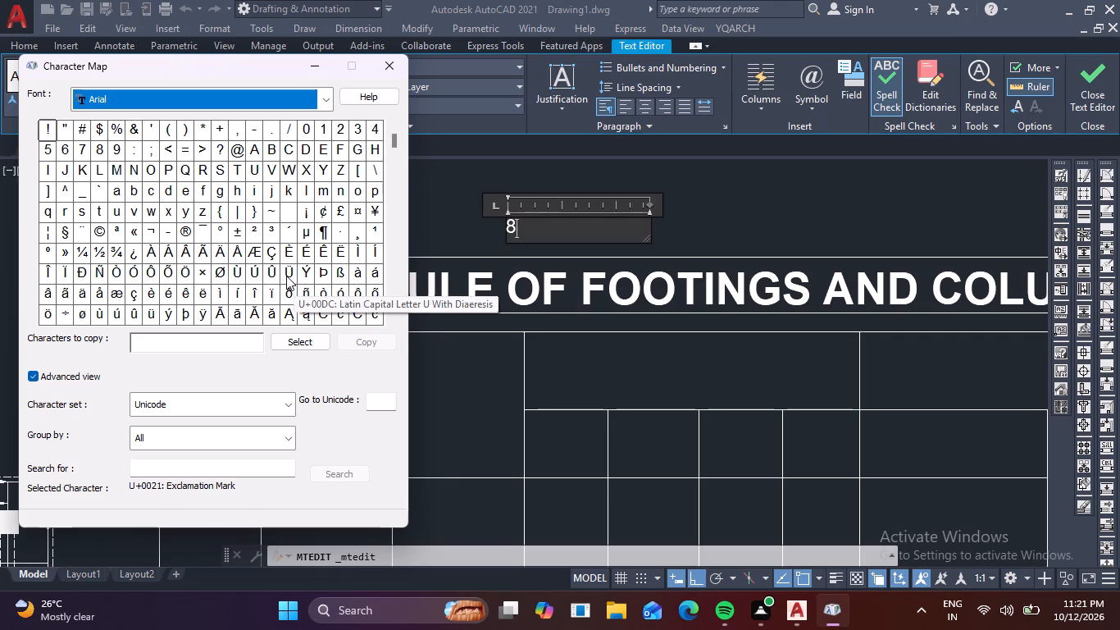
scroll(283, 272, "down", 3)
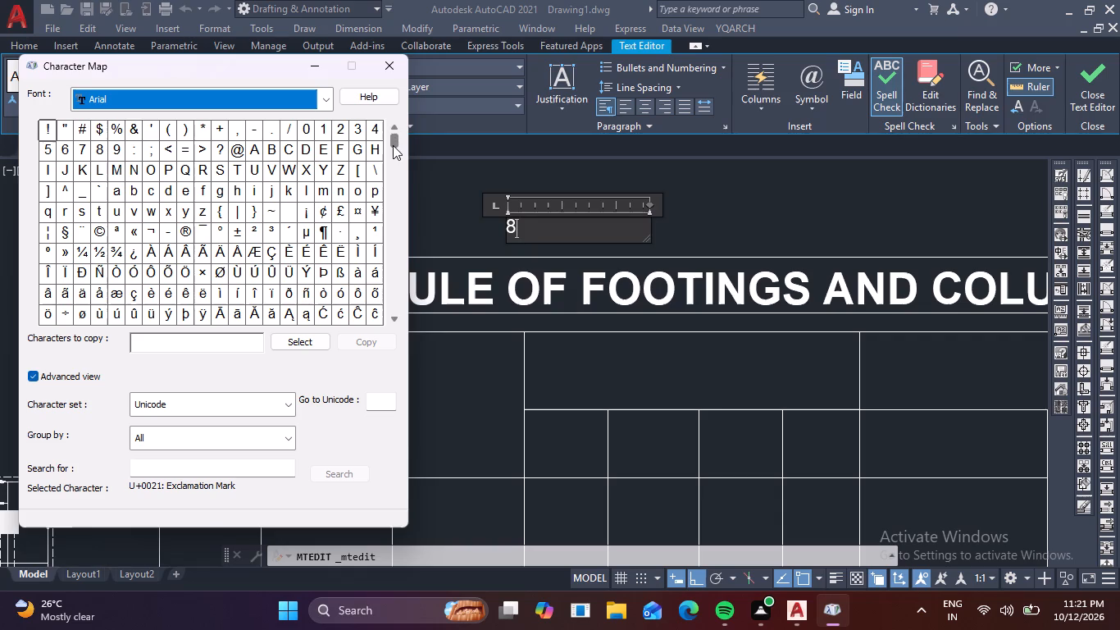
double_click(393, 145)
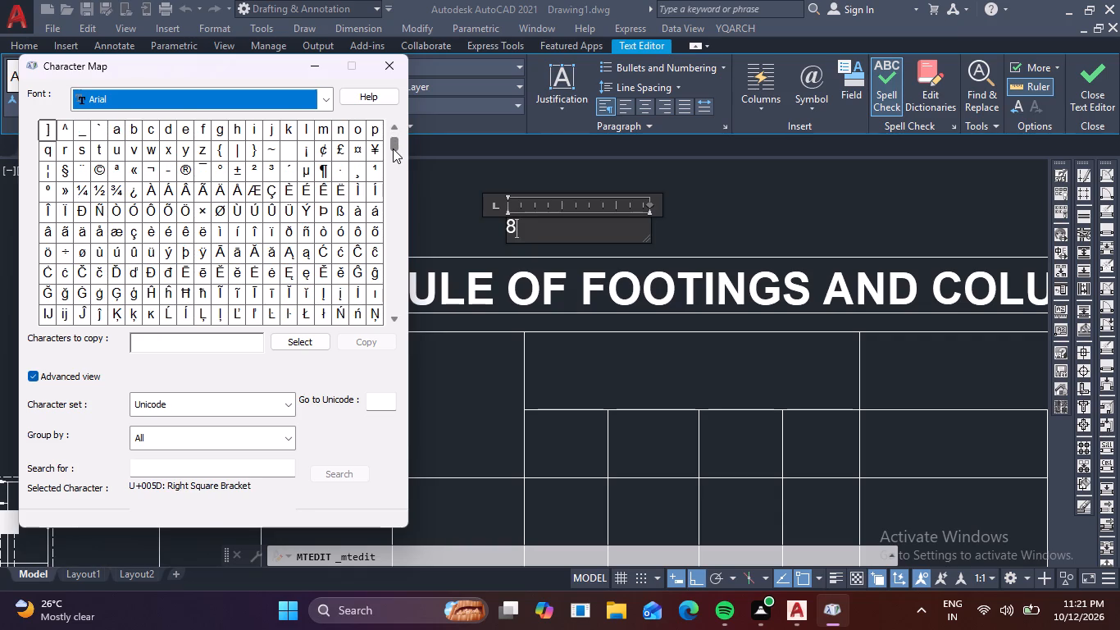
left_click_drag(393, 148, 393, 157)
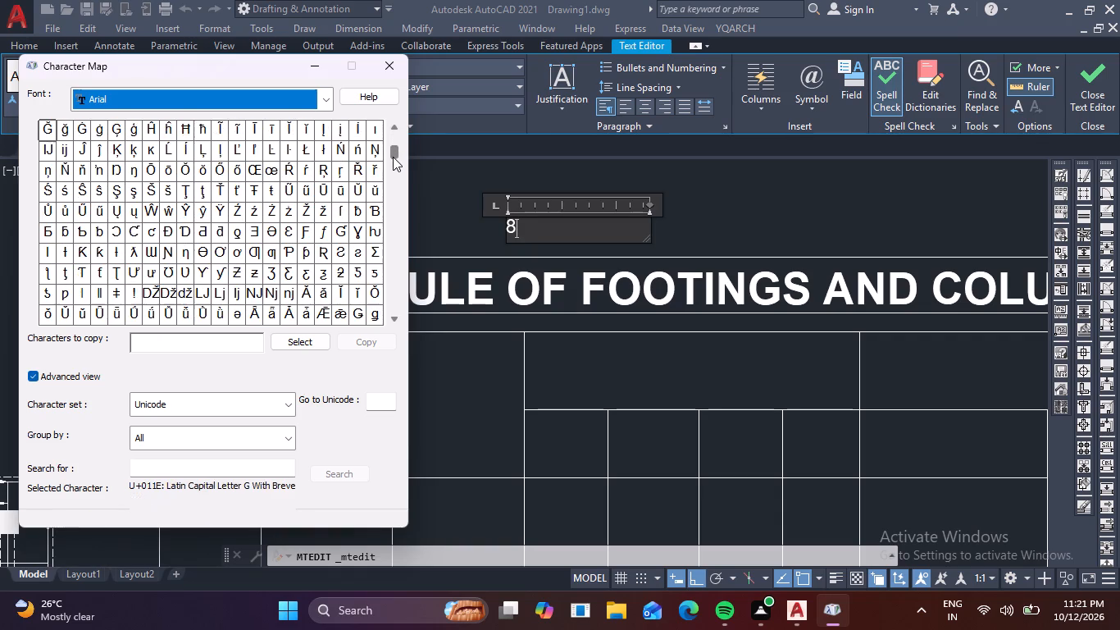
left_click_drag(393, 157, 394, 161)
left_click(394, 161)
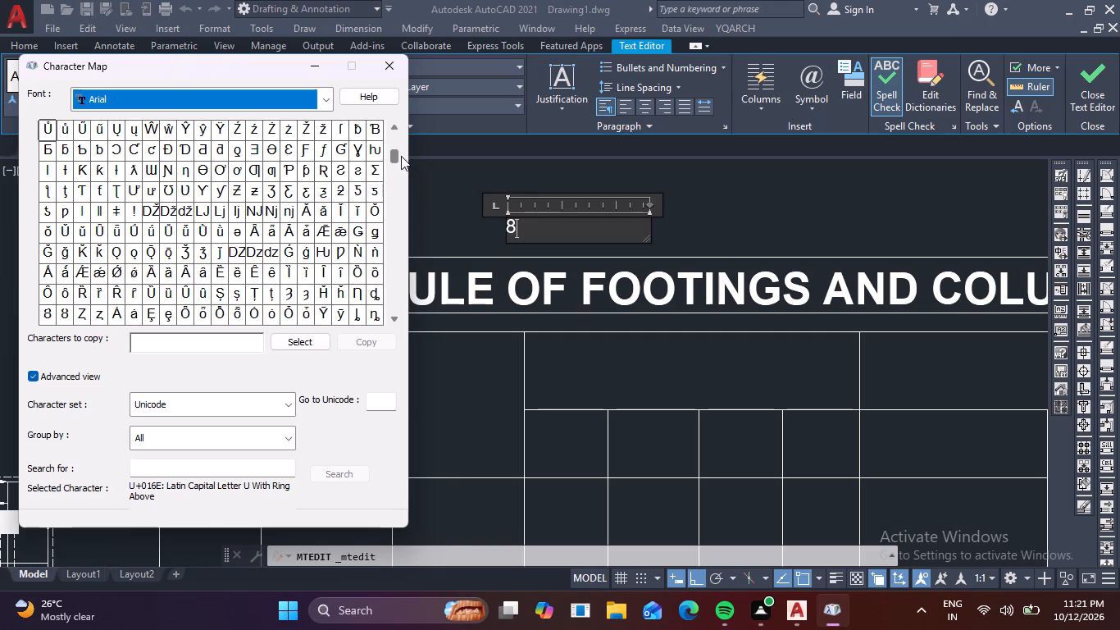
left_click_drag(397, 157, 398, 162)
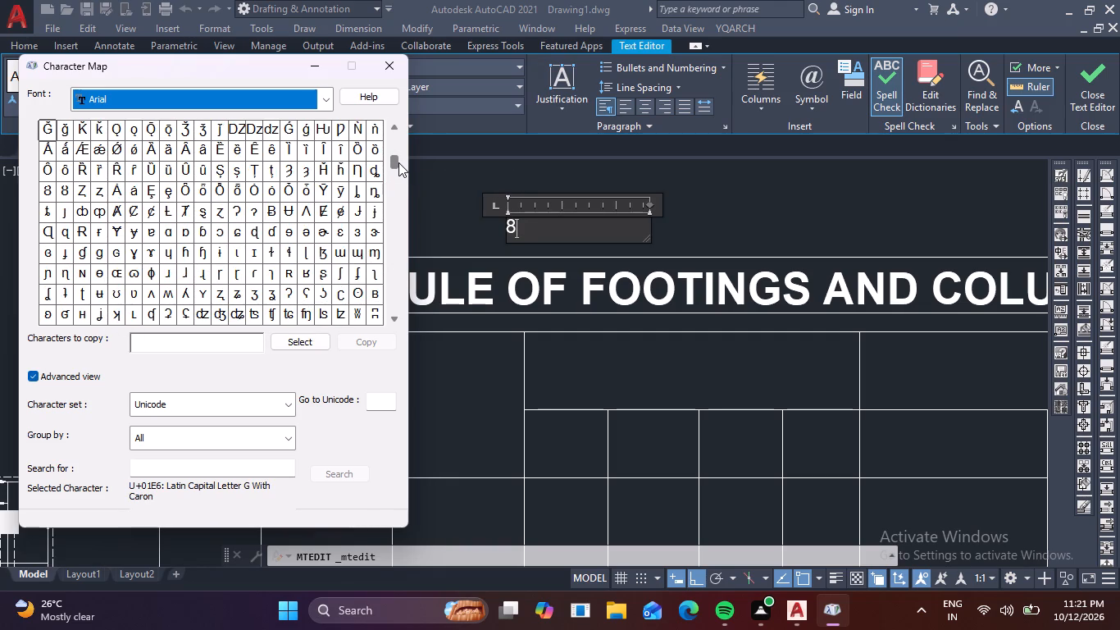
left_click_drag(398, 162, 400, 165)
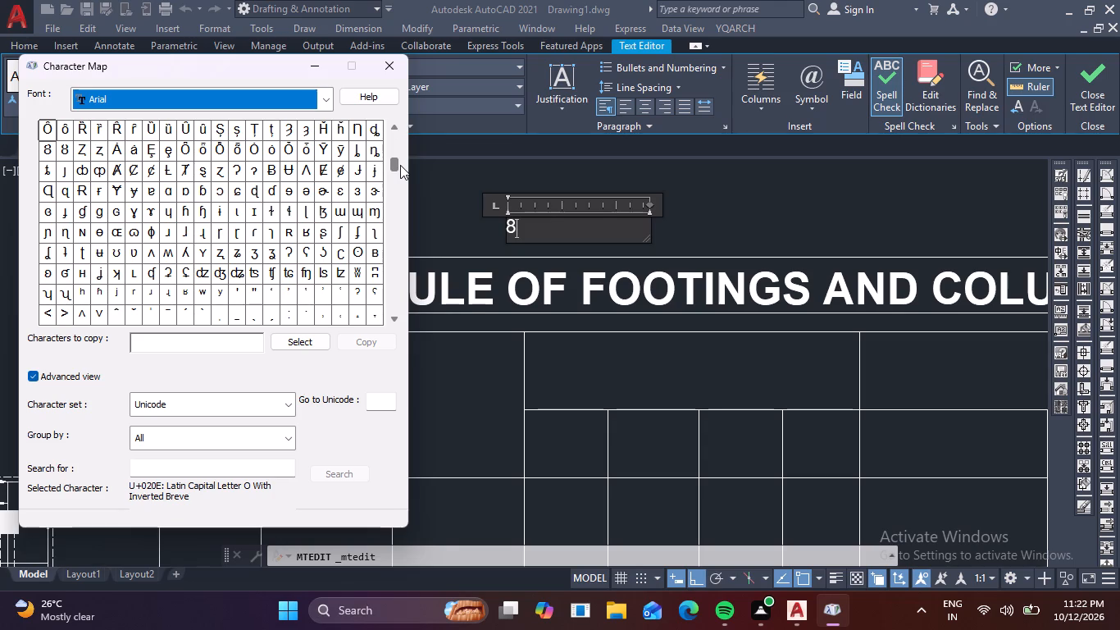
left_click_drag(400, 165, 401, 167)
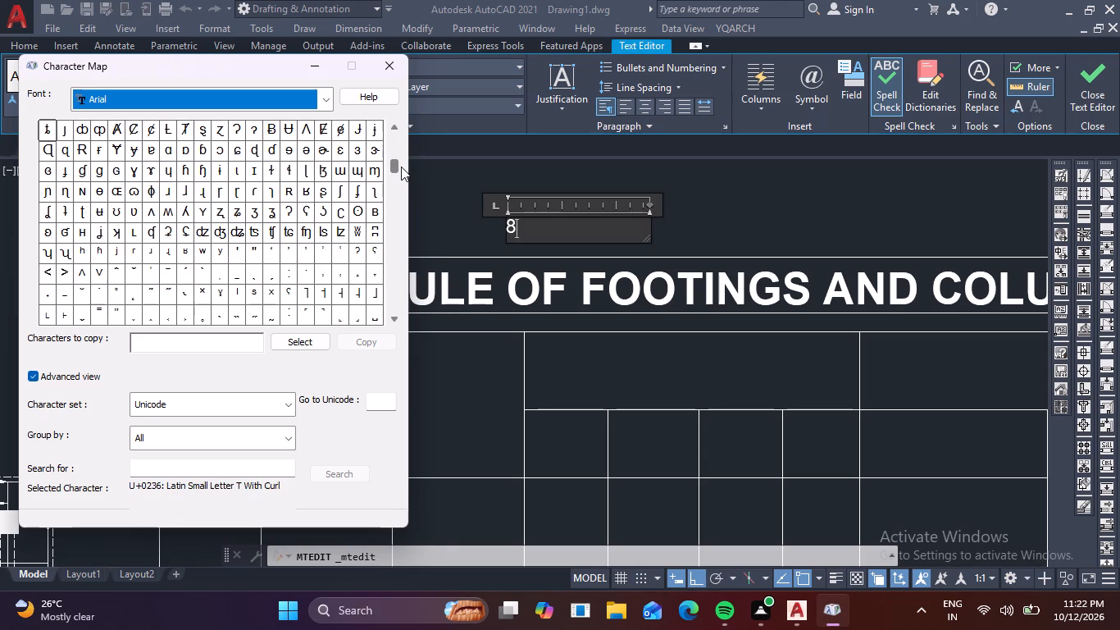
left_click_drag(401, 167, 403, 183)
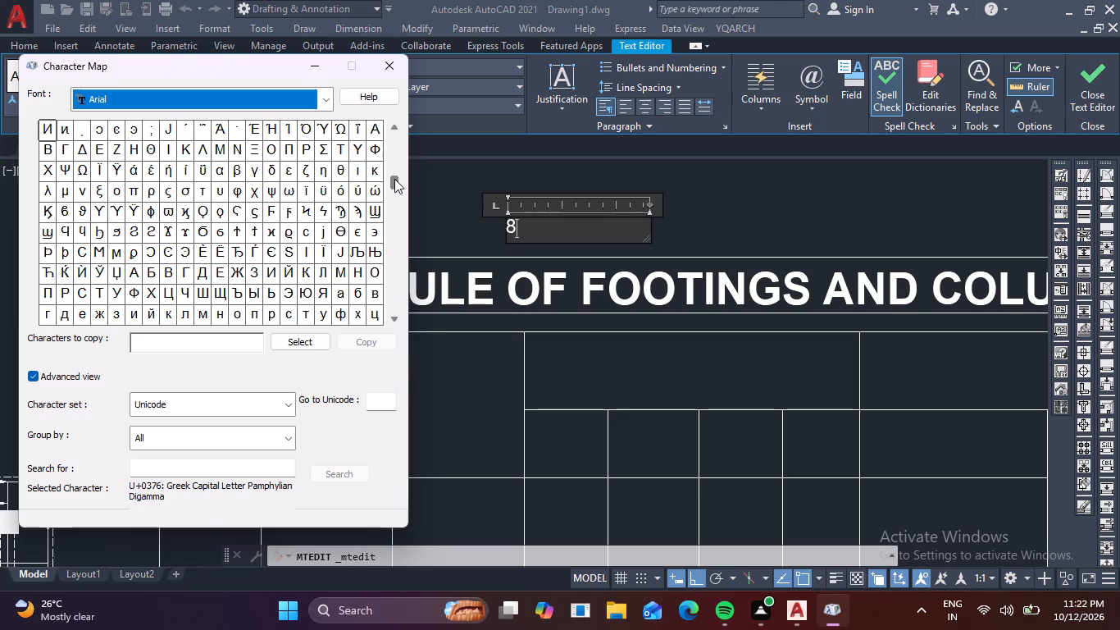
left_click_drag(394, 179, 394, 180)
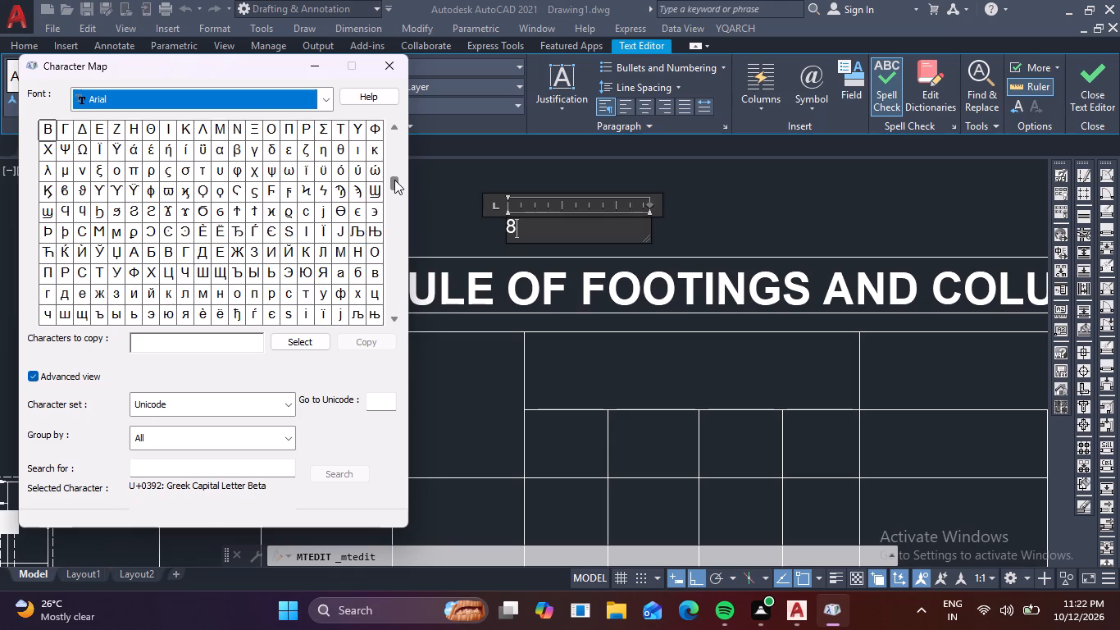
left_click_drag(394, 180, 407, 194)
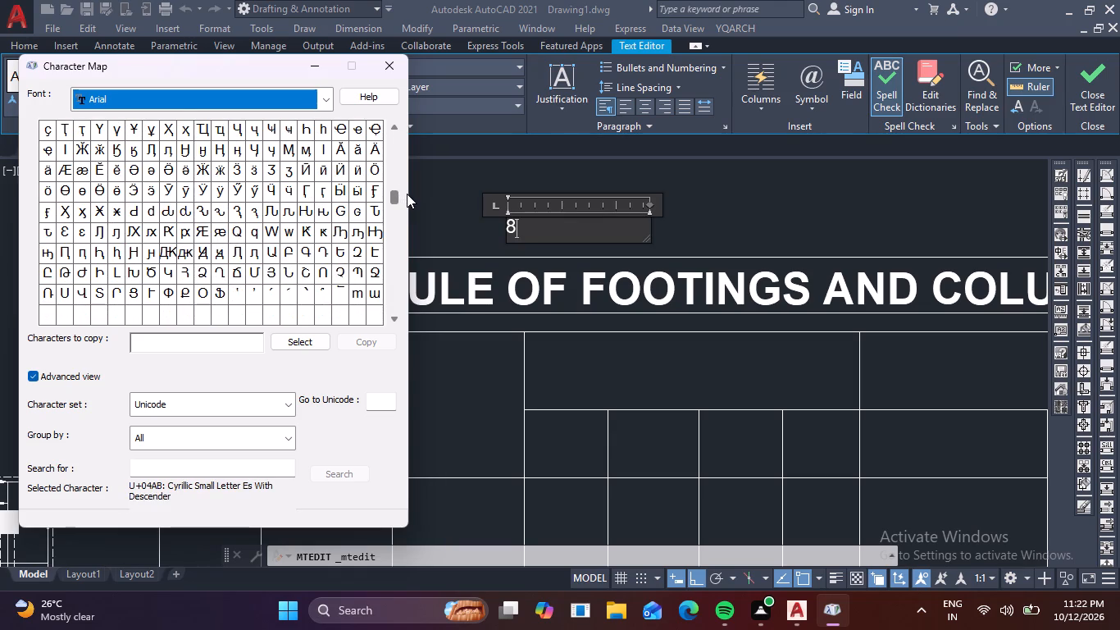
left_click_drag(407, 194, 411, 210)
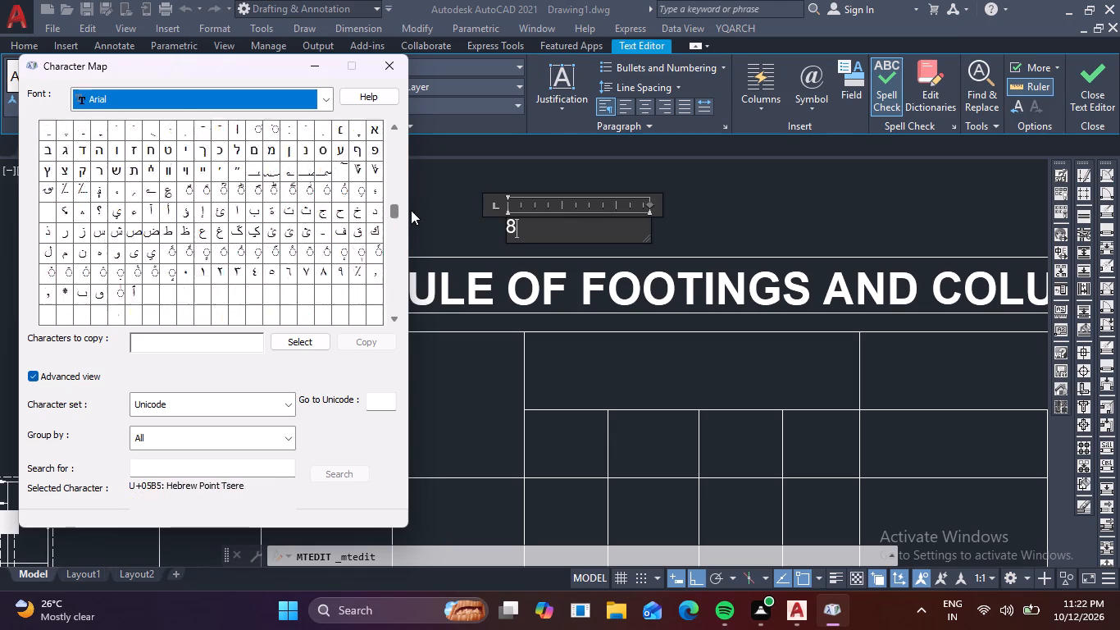
left_click_drag(411, 210, 388, 304)
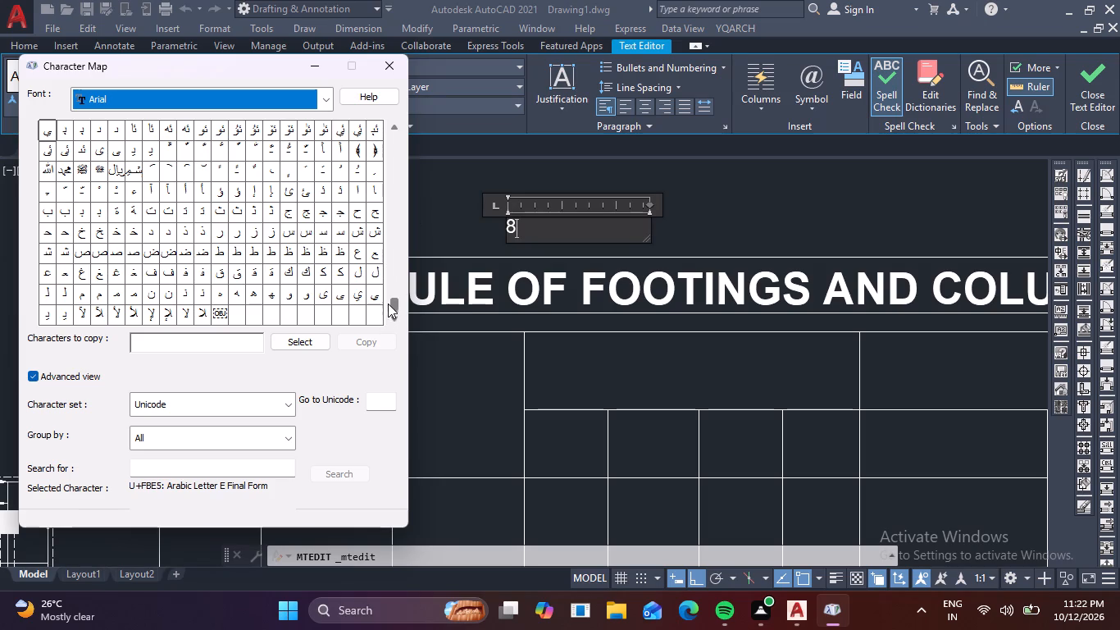
left_click_drag(388, 304, 389, 288)
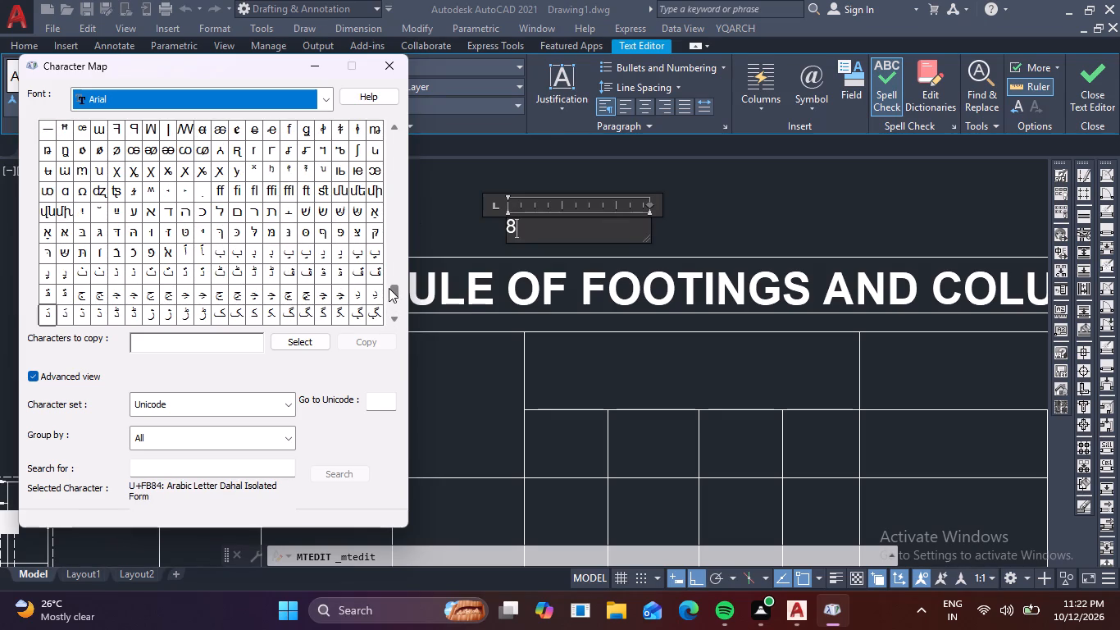
left_click_drag(389, 288, 390, 285)
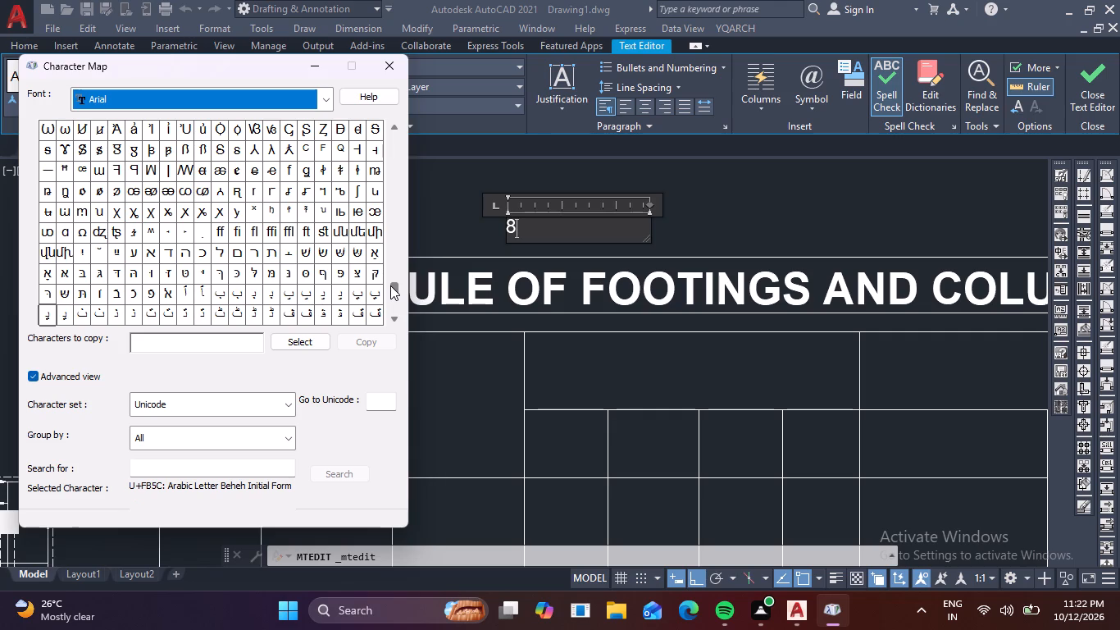
left_click_drag(390, 285, 390, 285)
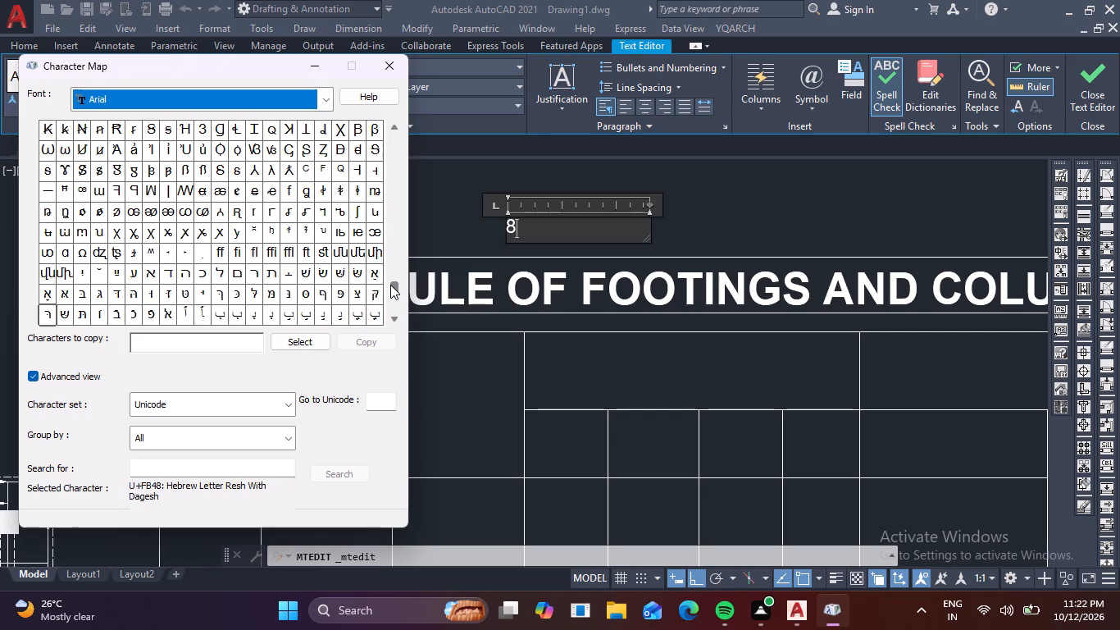
left_click_drag(390, 285, 389, 285)
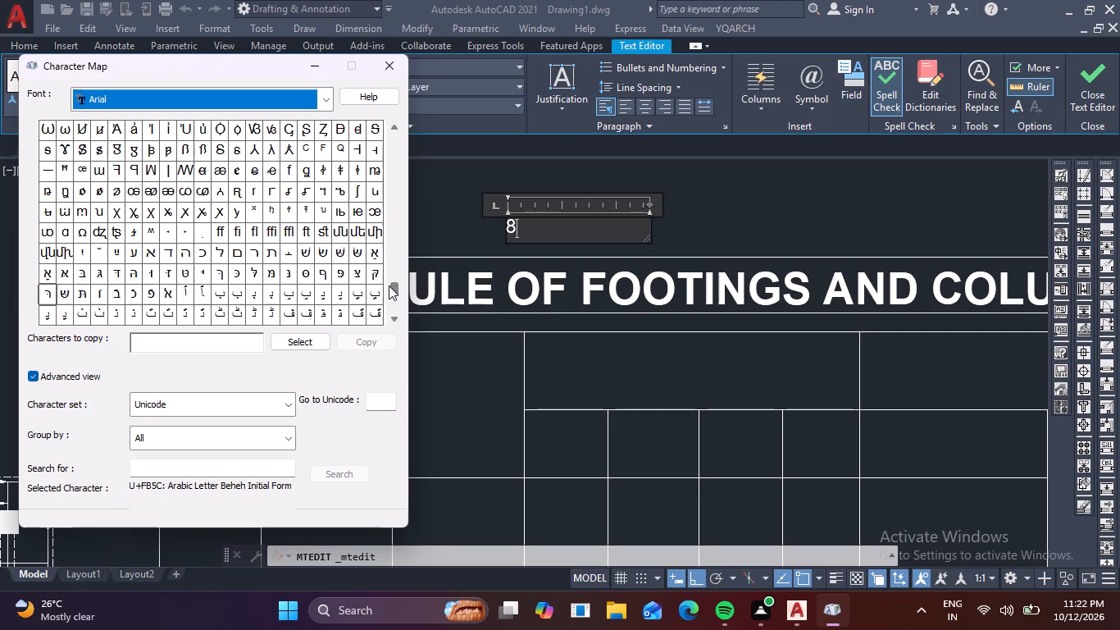
left_click_drag(389, 285, 389, 286)
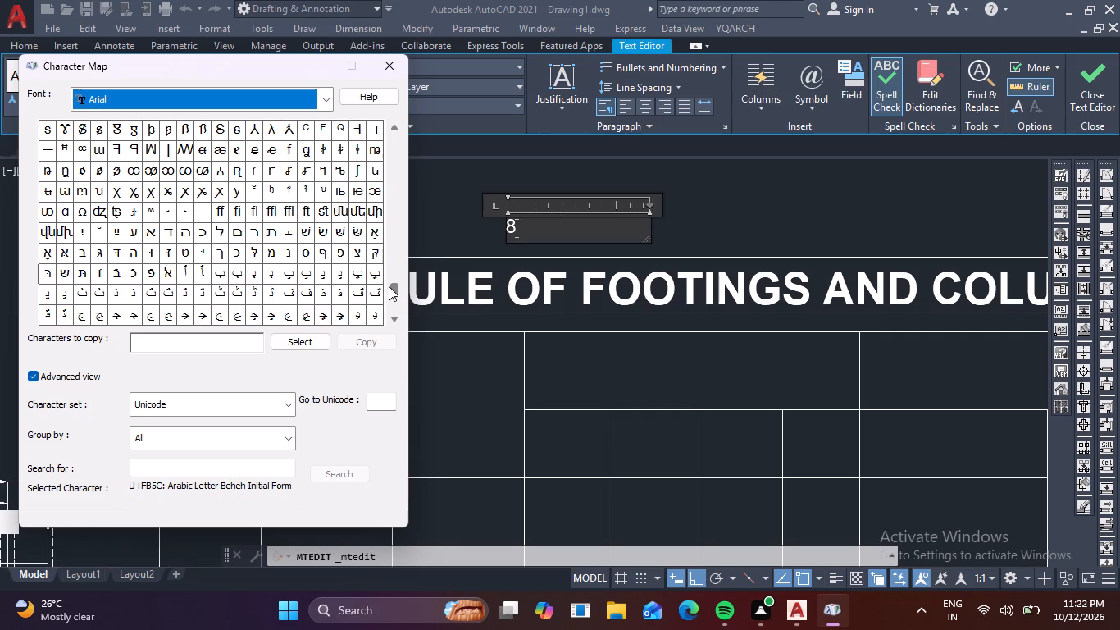
left_click_drag(389, 286, 390, 282)
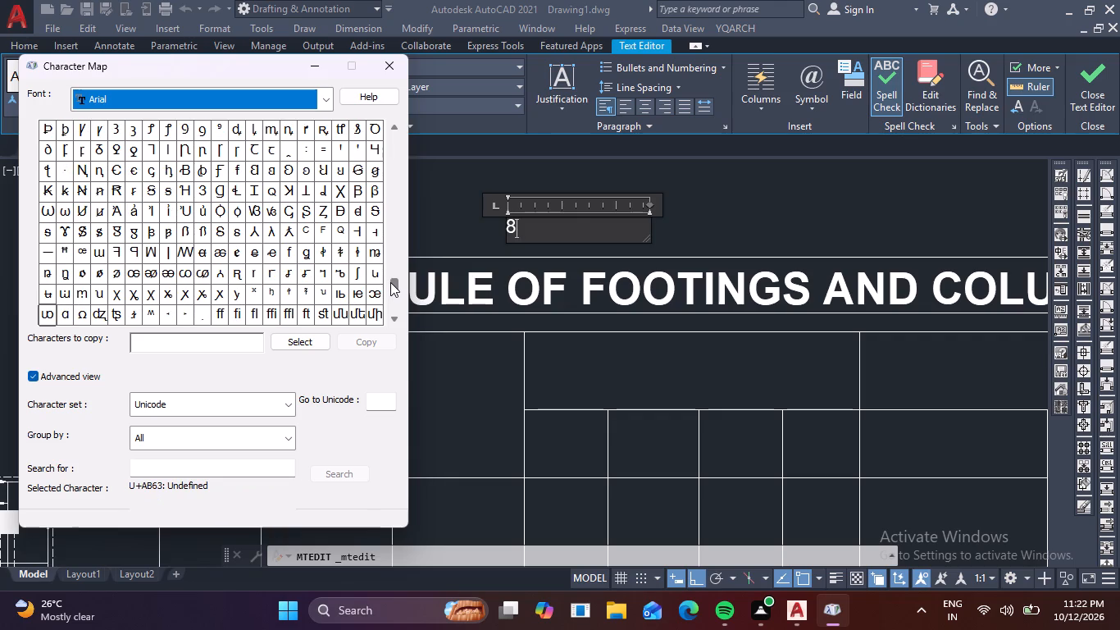
left_click_drag(390, 282, 394, 281)
left_click_drag(395, 278, 395, 274)
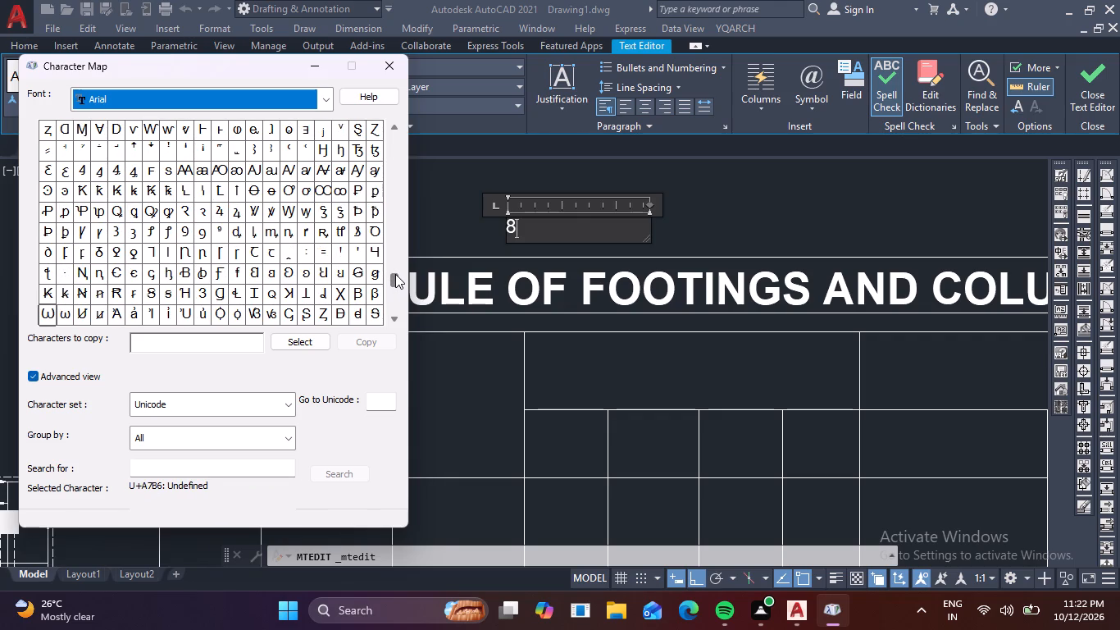
left_click_drag(395, 274, 397, 269)
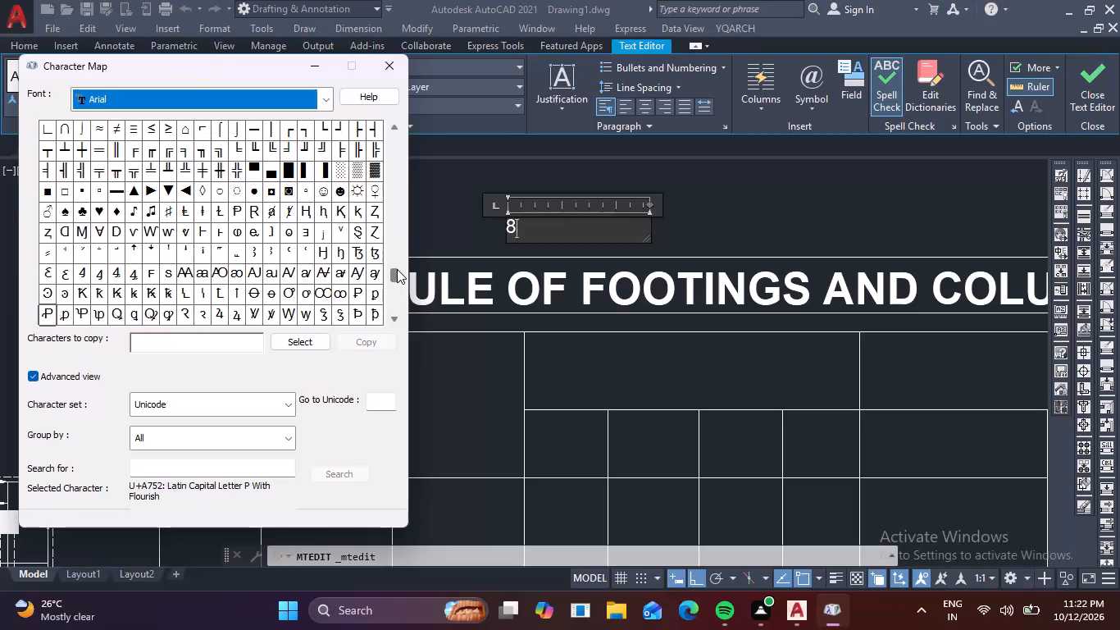
left_click_drag(397, 269, 398, 267)
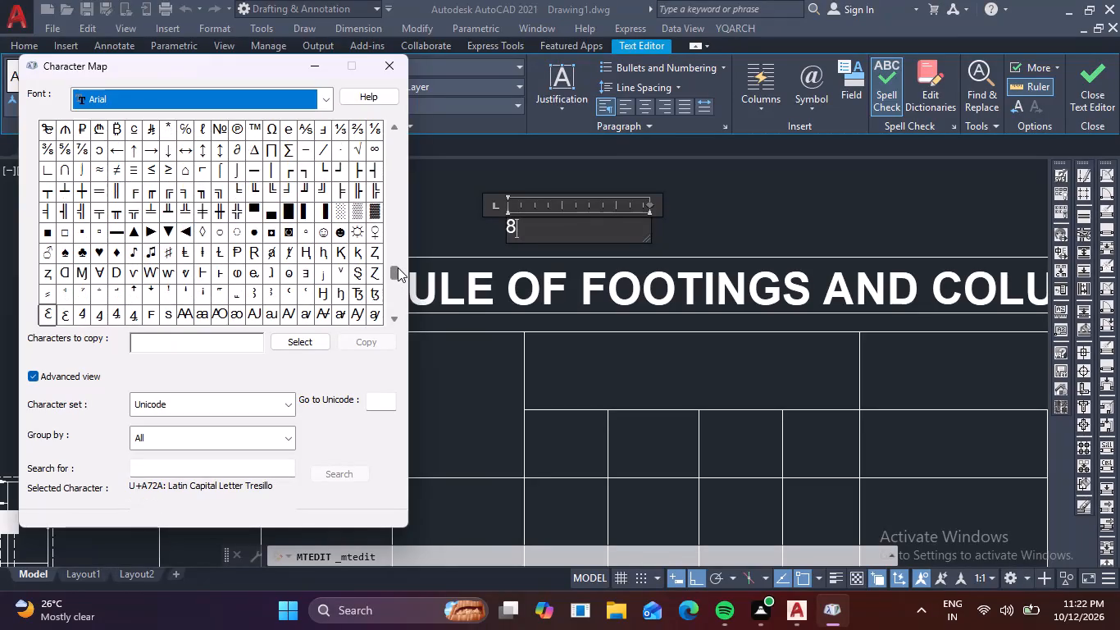
left_click_drag(398, 267, 398, 261)
double_click(401, 258)
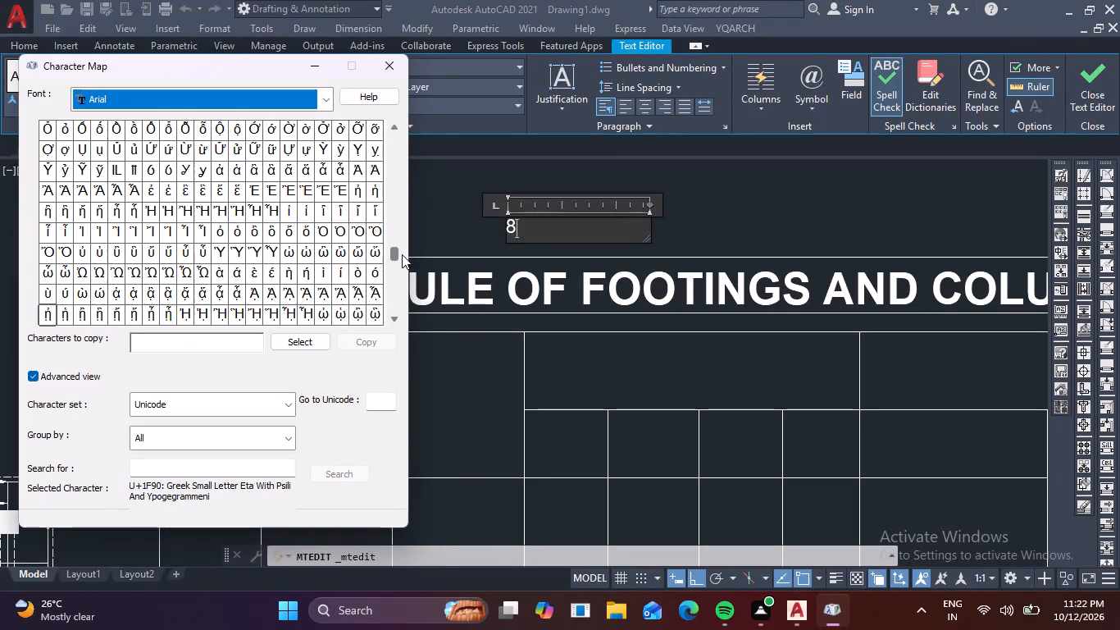
left_click_drag(402, 254, 402, 253)
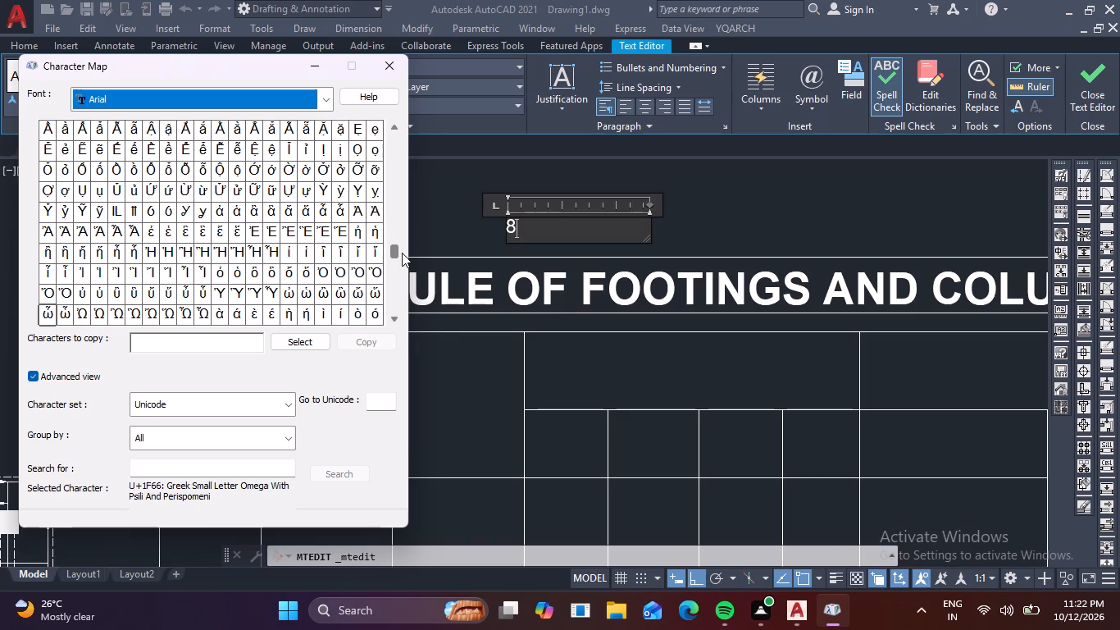
left_click_drag(402, 253, 403, 252)
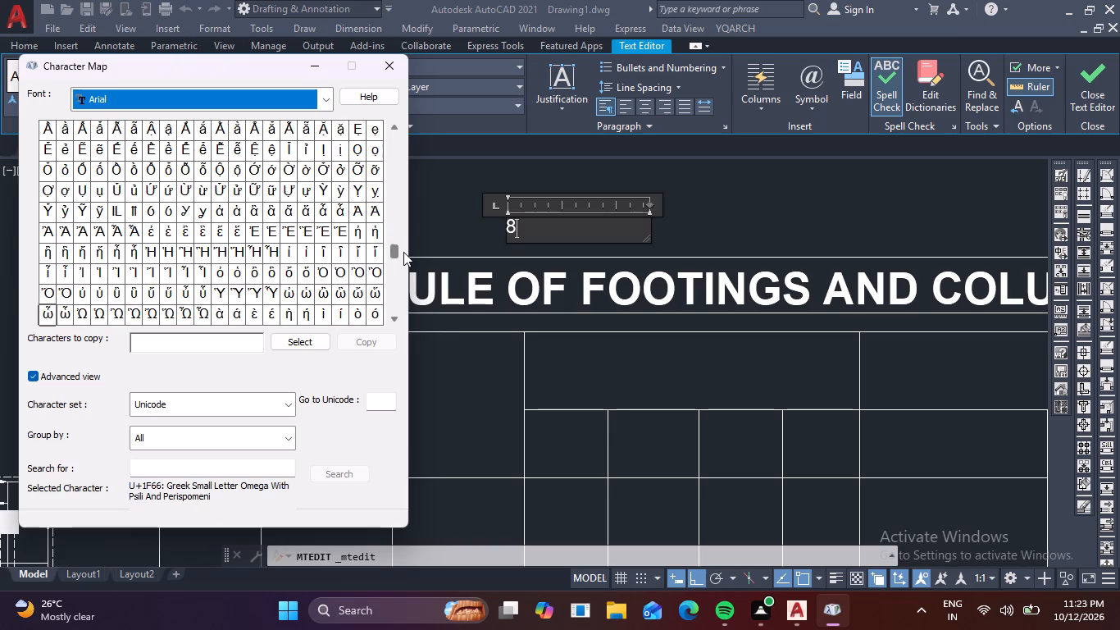
left_click_drag(403, 252, 403, 246)
left_click(403, 244)
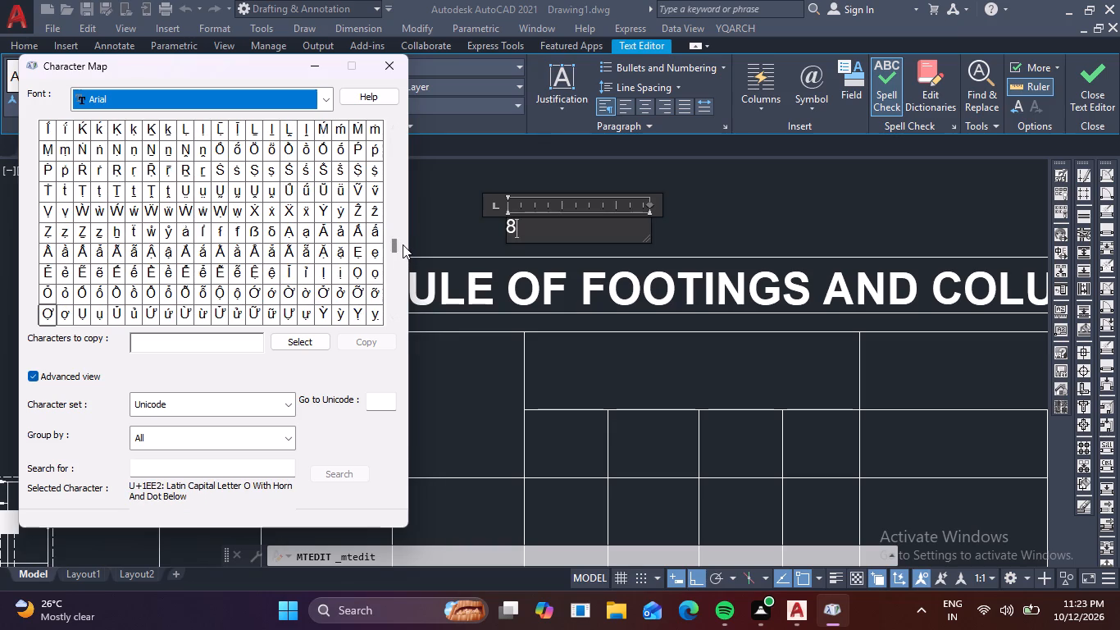
Copy the character ṓ (U+1E53) from the character map and paste it after the 8, removing the extra line break.
left_click(340, 147)
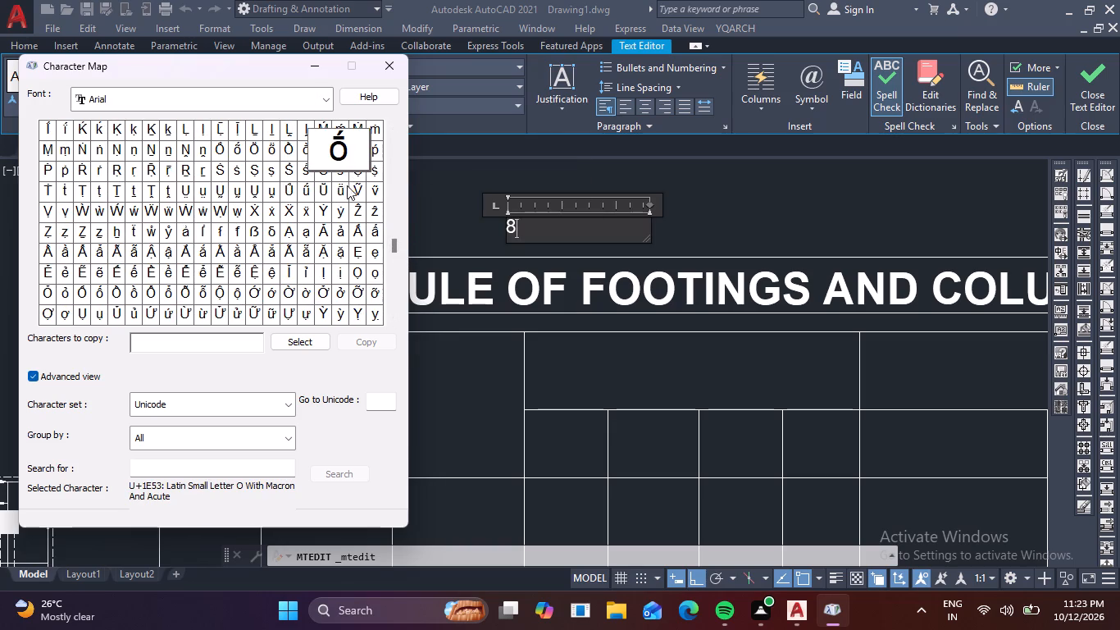
left_click(318, 341)
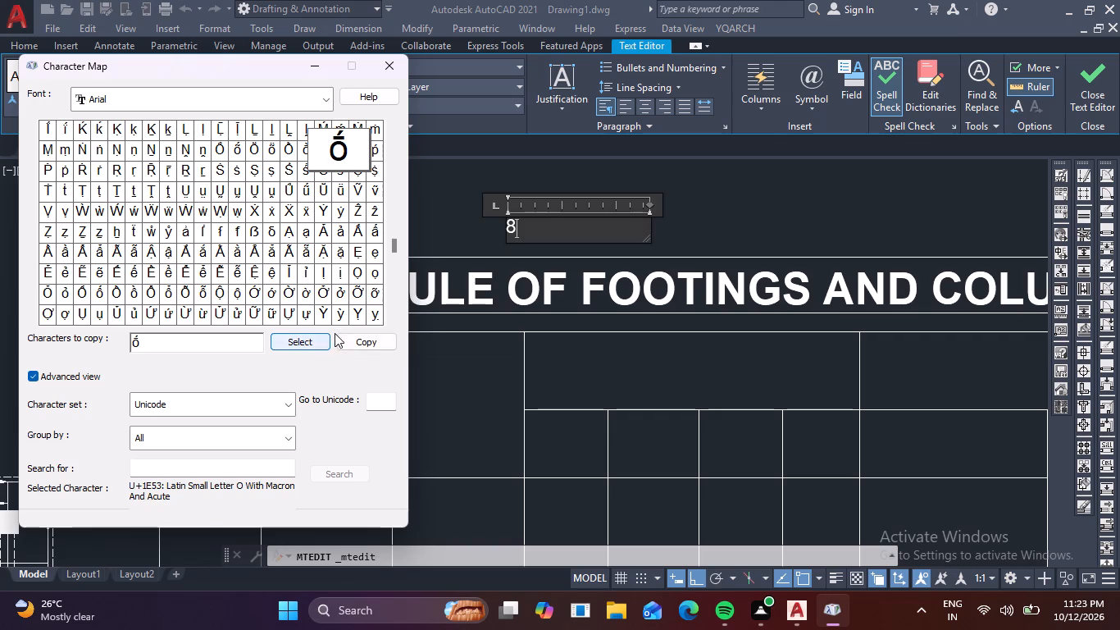
left_click(370, 340)
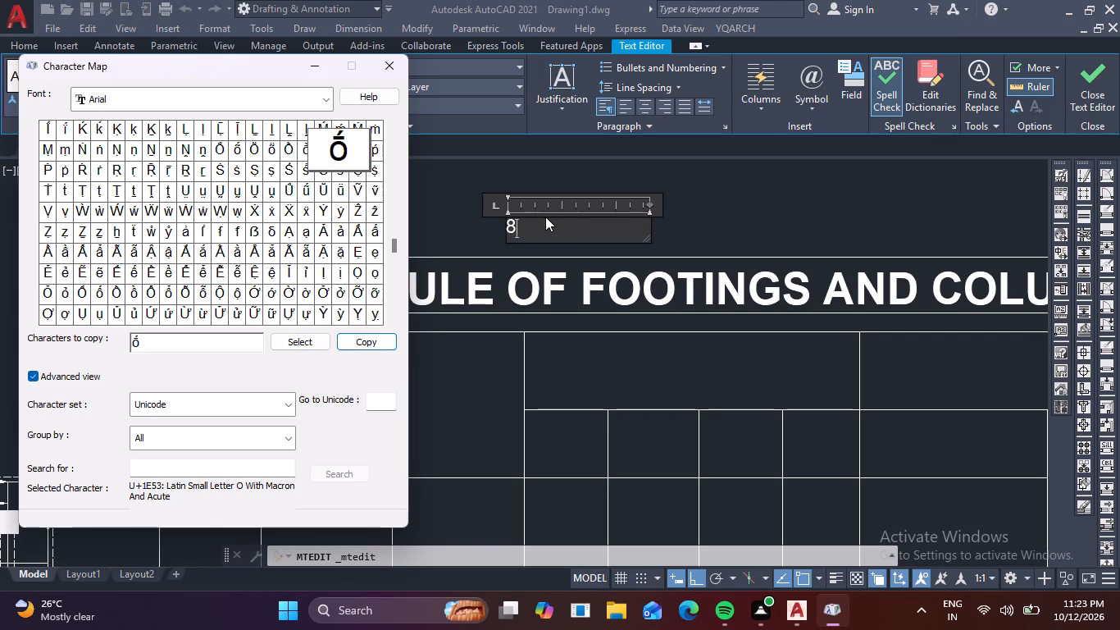
left_click(386, 57)
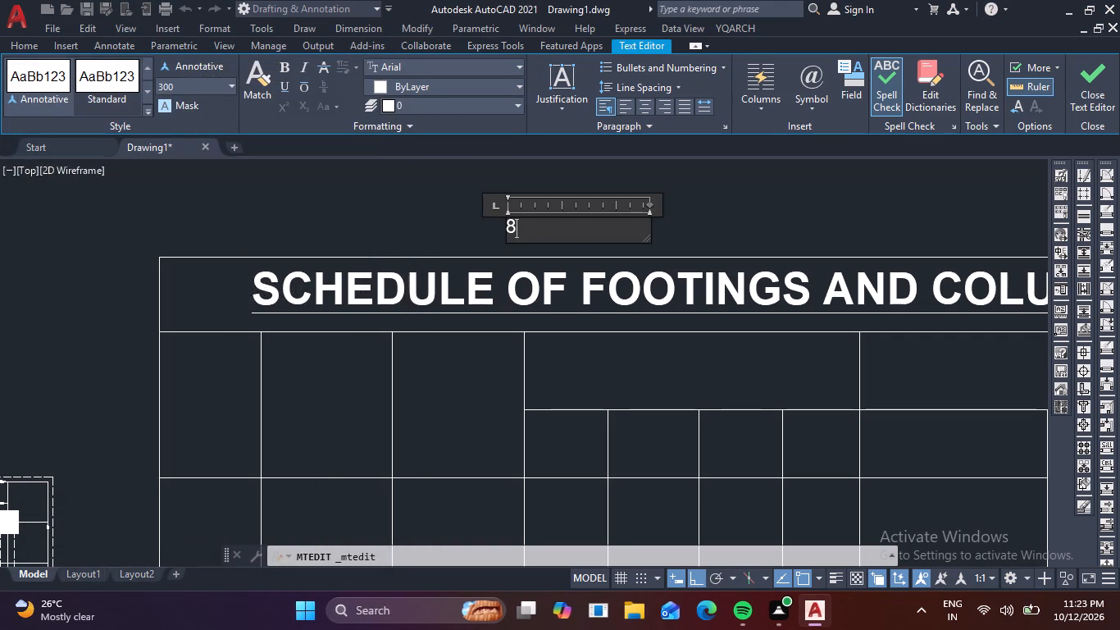
key("ctrl+v")
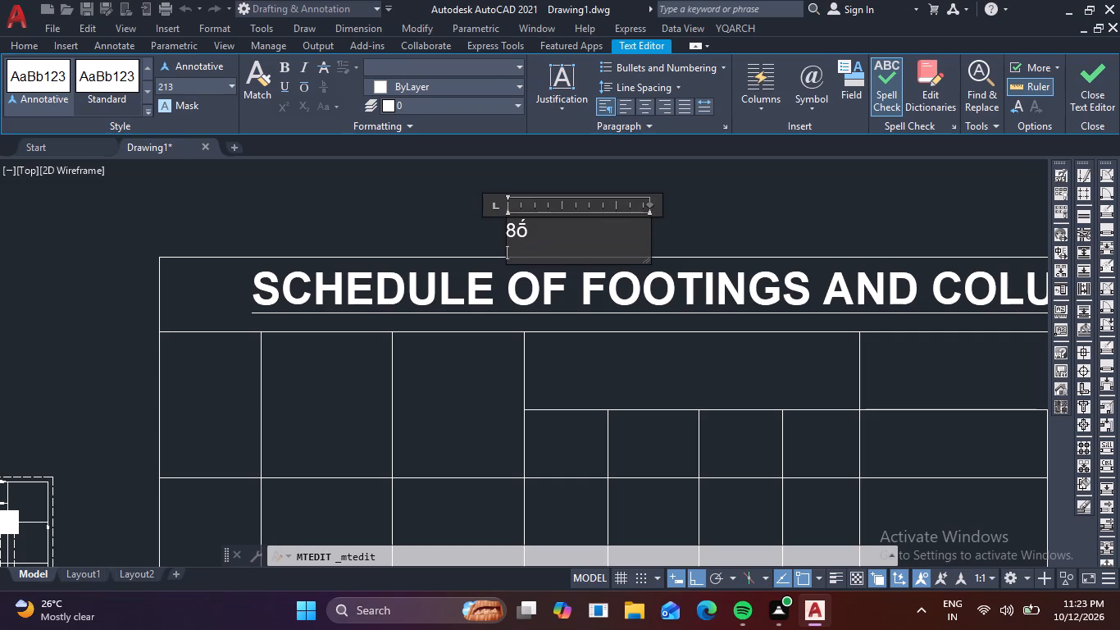
key("BackSpace")
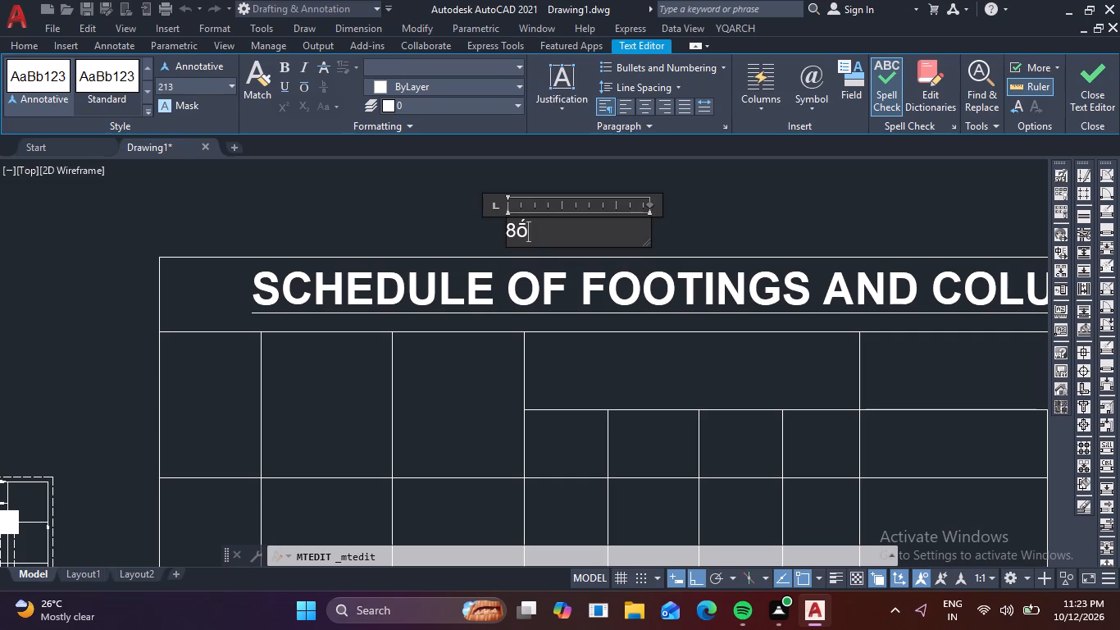
Extend the label text to read 8 ṓ @ 150, with spaces around the ṓ and the @ symbol.
key("Left")
key("space")
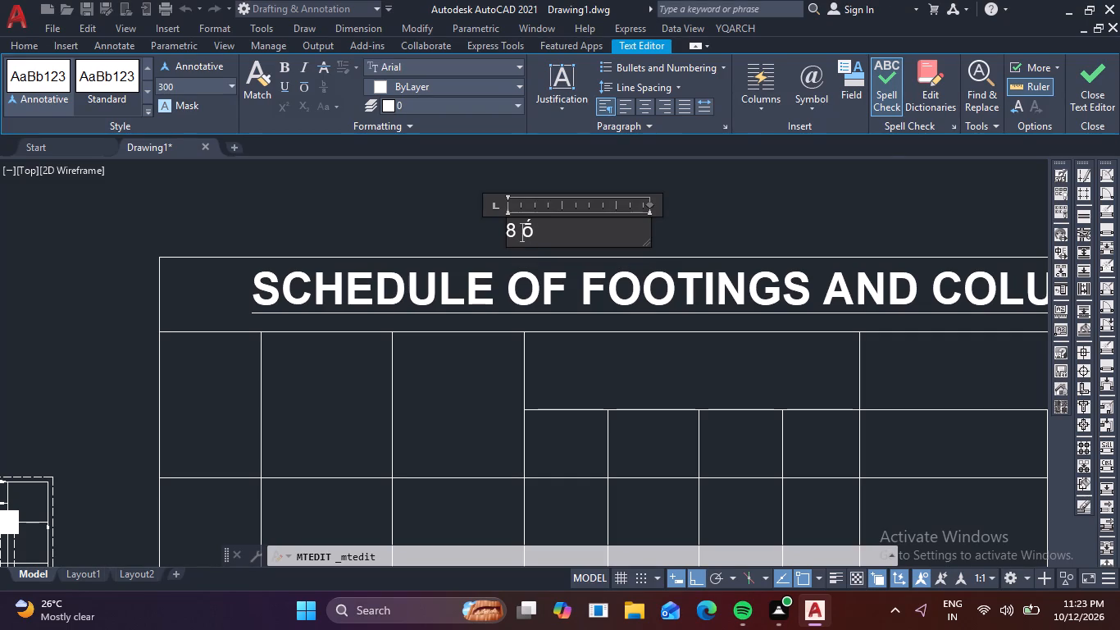
key("Right")
key("space")
key("shift+at")
type("150")
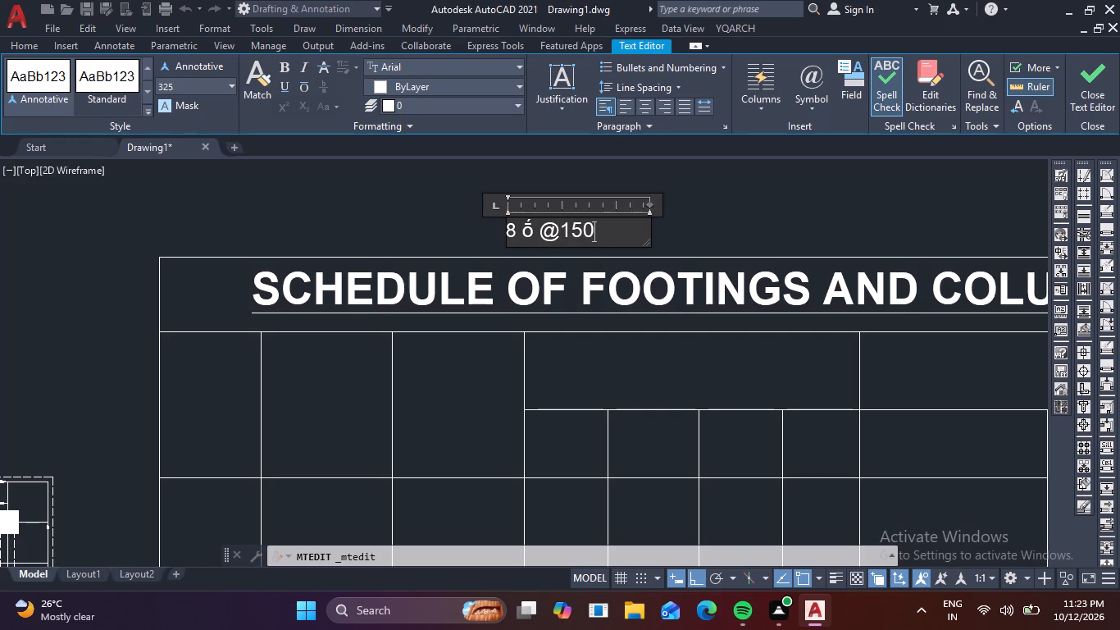
key("Left")
key("Left")
key("Left")
key("space")
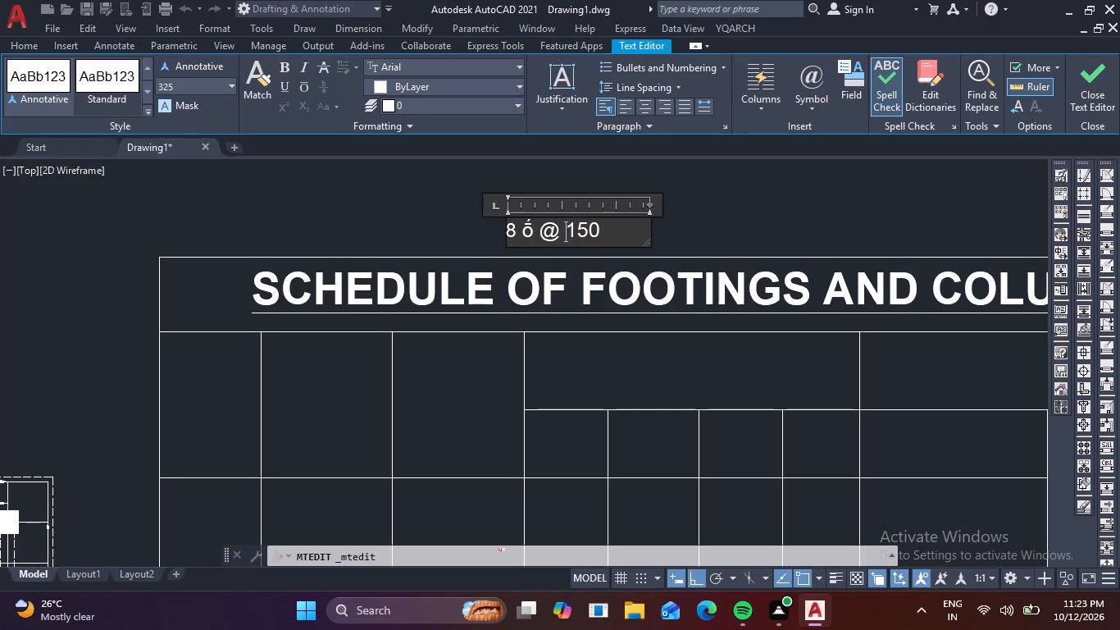
key("Right")
key("Right")
key("Right")
Complete the label with C/C LINKS after the 150 and widen its text frame to fit on one line.
type("C,")
key("BackSpace")
type("/C")
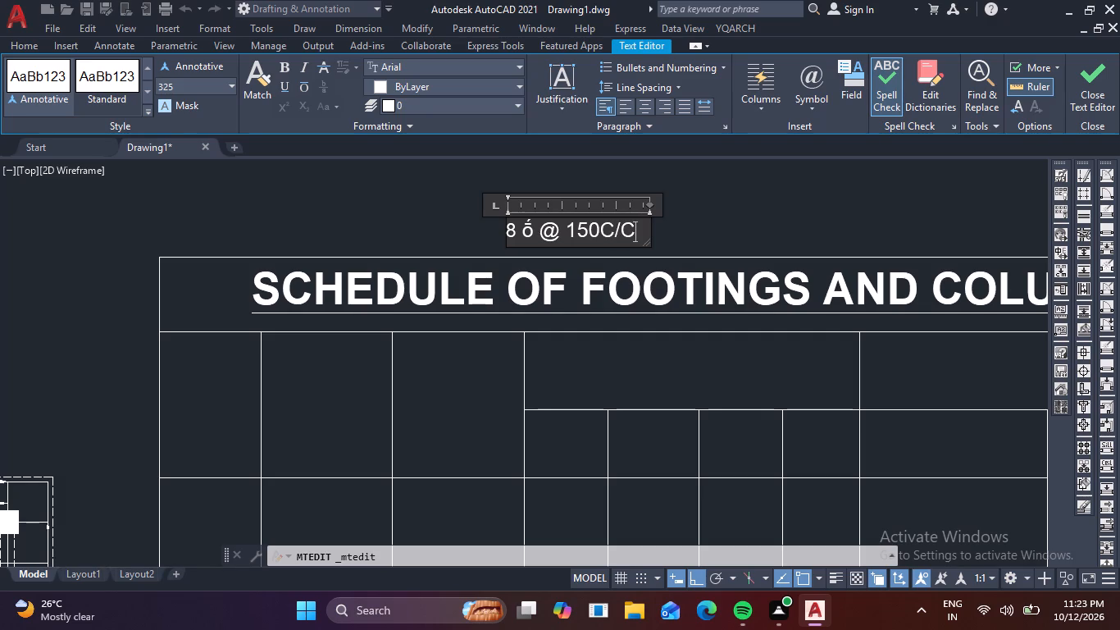
key("space")
type("LINK")
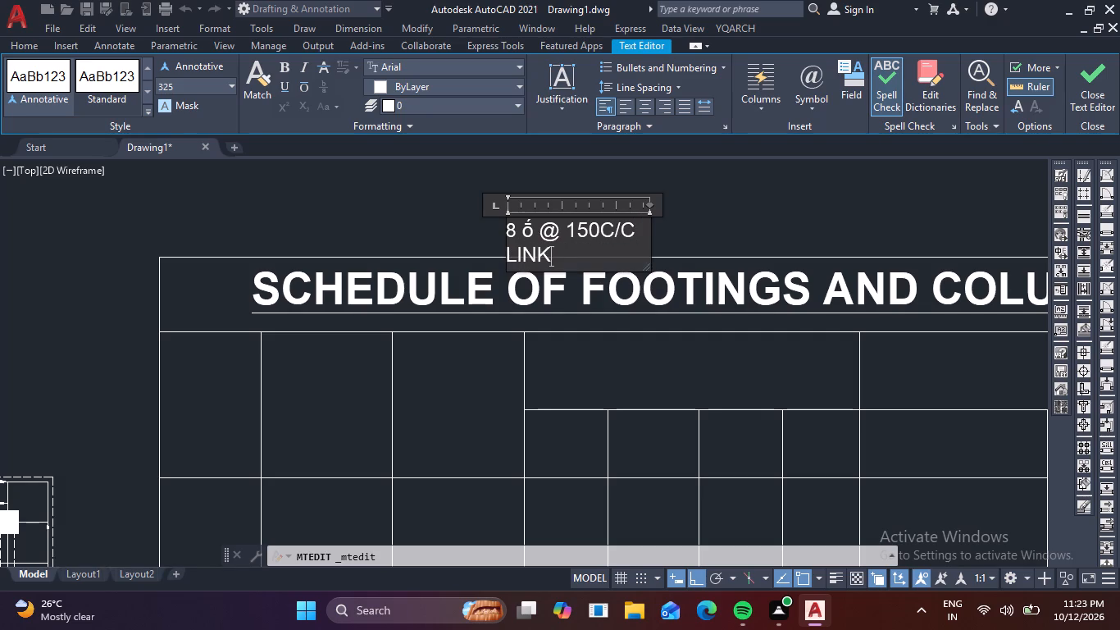
key("s")
left_click_drag(651, 205, 724, 208)
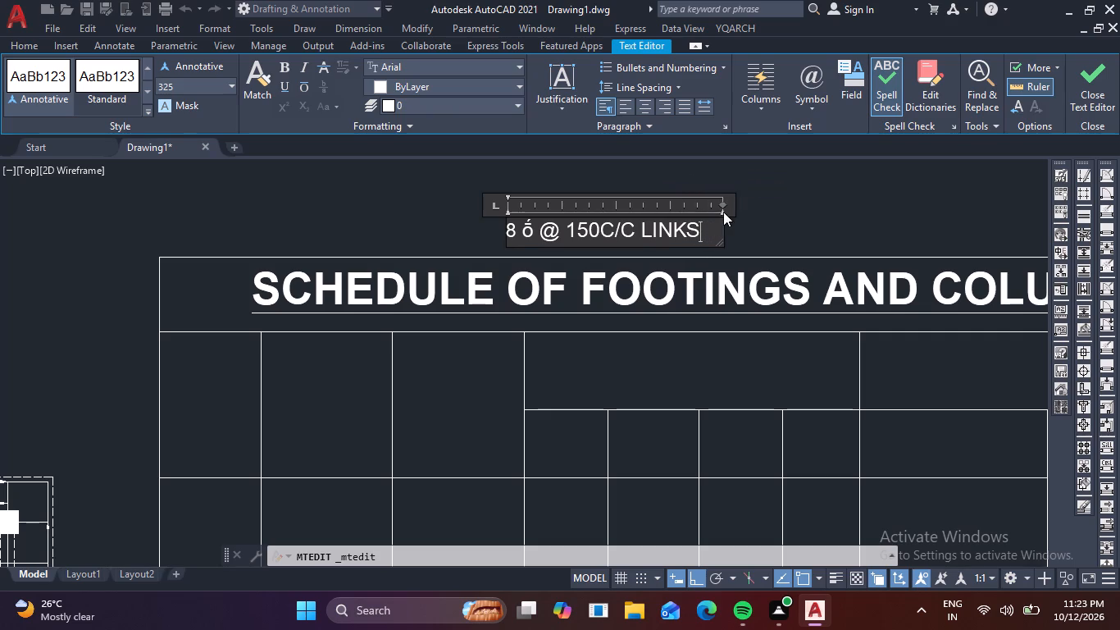
left_click(824, 192)
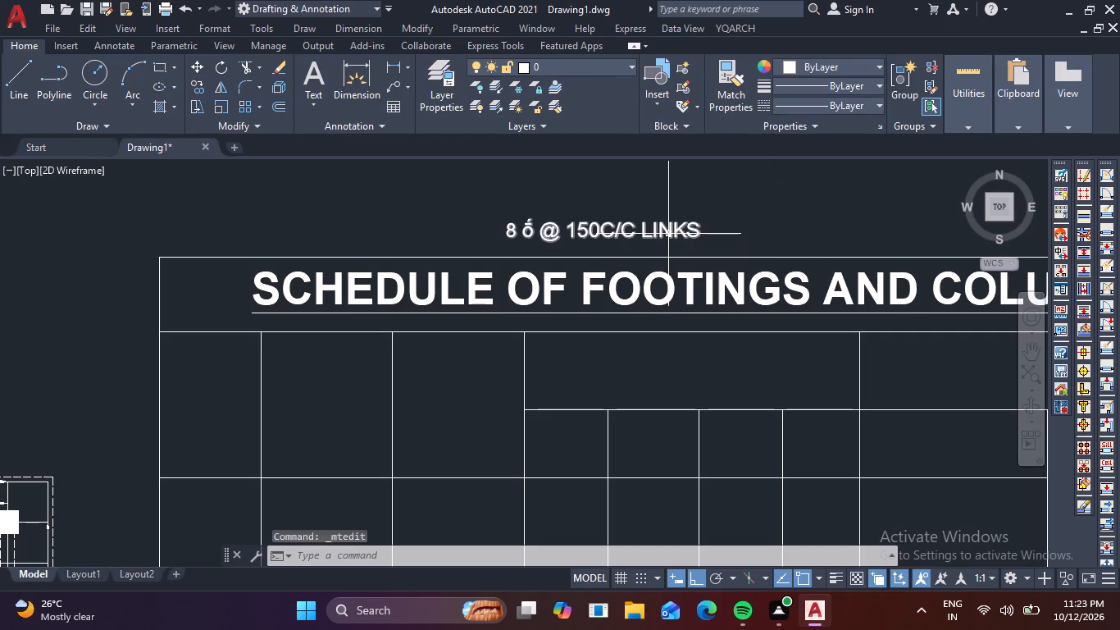
Copy the 8 ṓ @ 150C/C LINKS label into the small rectangle beside the schedule title.
left_click(668, 233)
type("CO")
key("space")
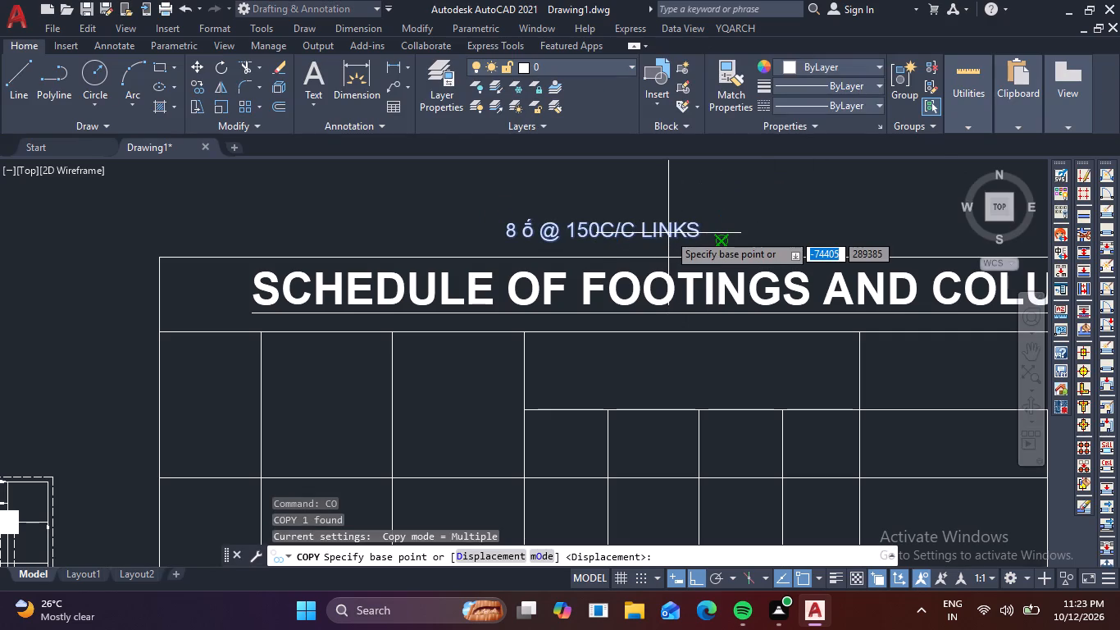
left_click(617, 231)
scroll(781, 246, "down", 3)
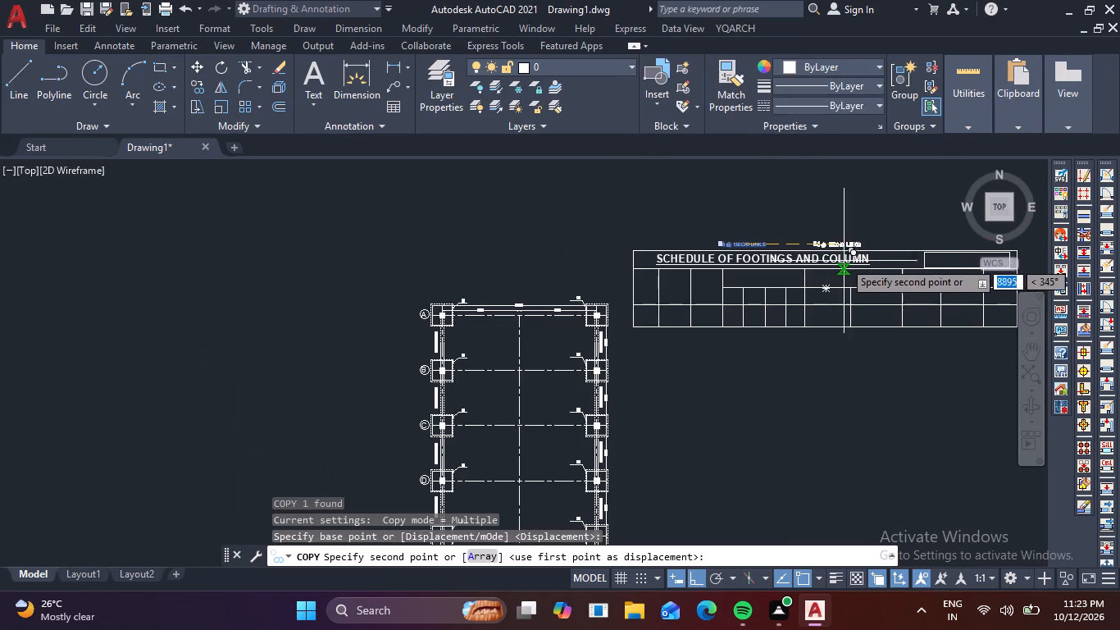
key("F8")
middle_click_drag(881, 292, 761, 302)
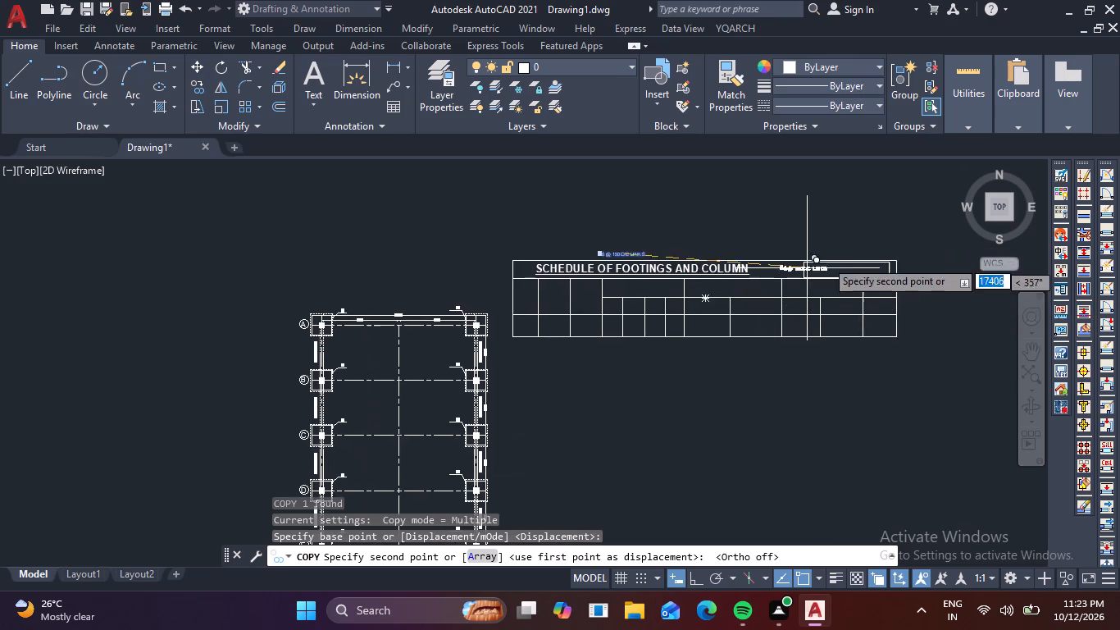
scroll(843, 254, "up", 3)
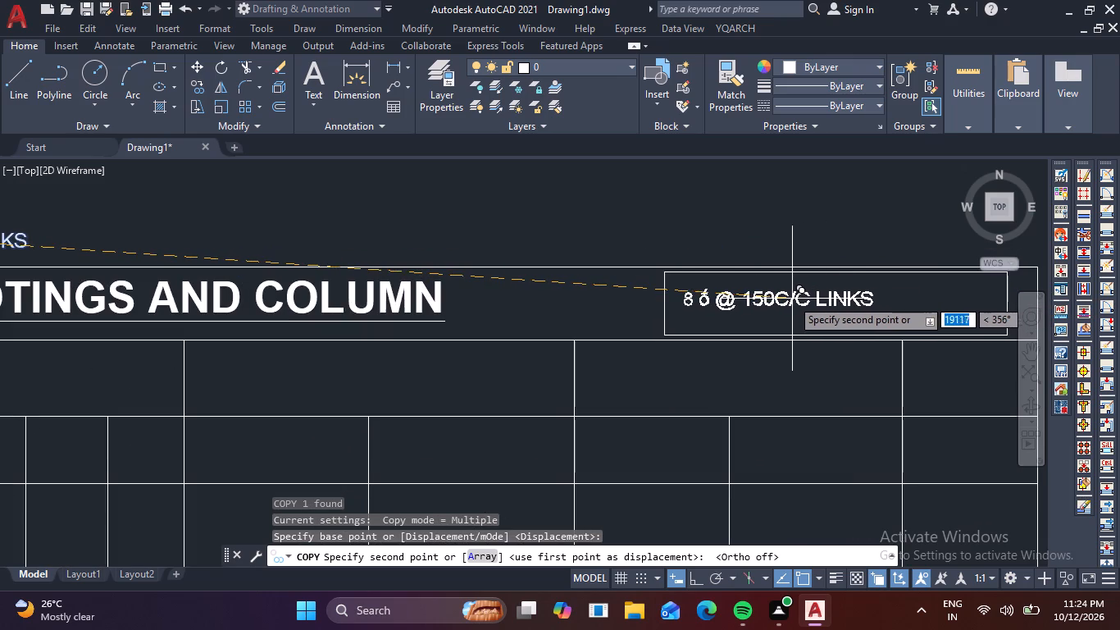
left_click(790, 299)
key("Escape")
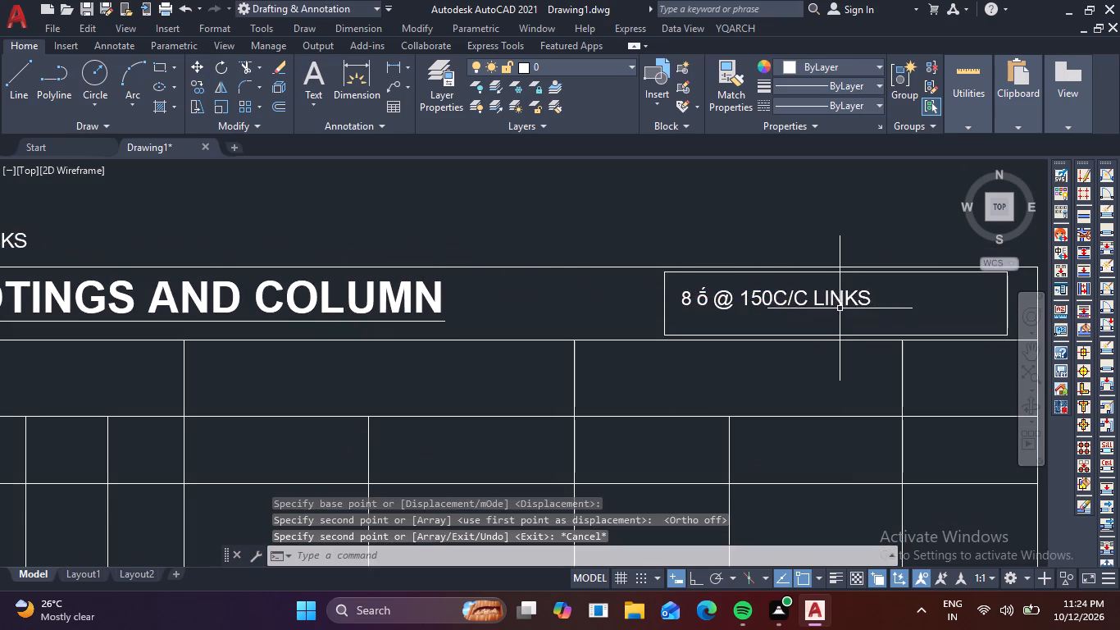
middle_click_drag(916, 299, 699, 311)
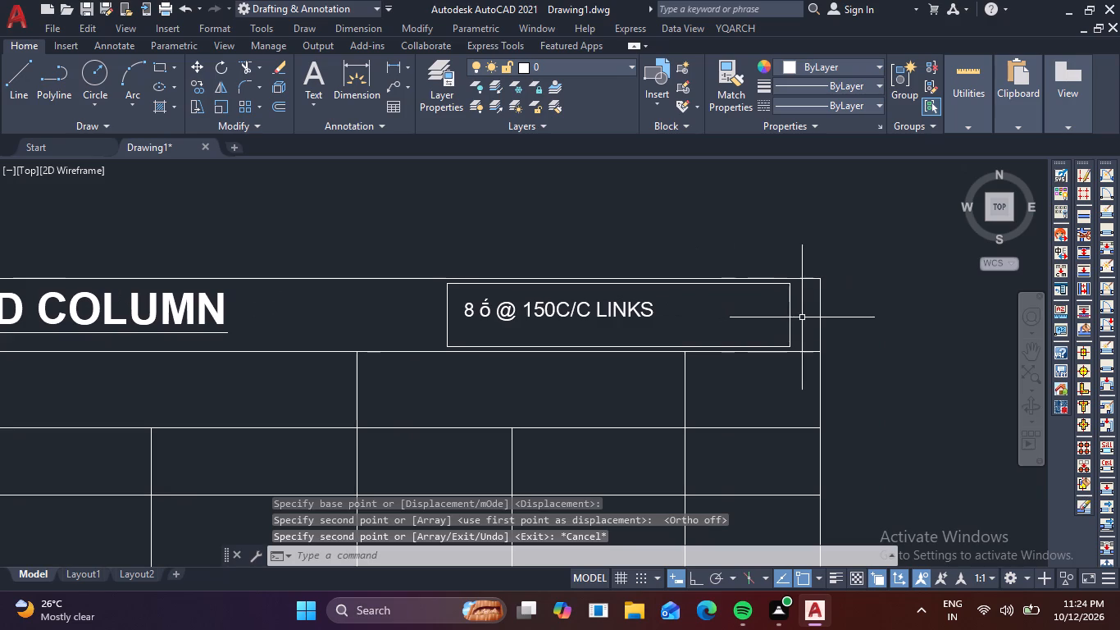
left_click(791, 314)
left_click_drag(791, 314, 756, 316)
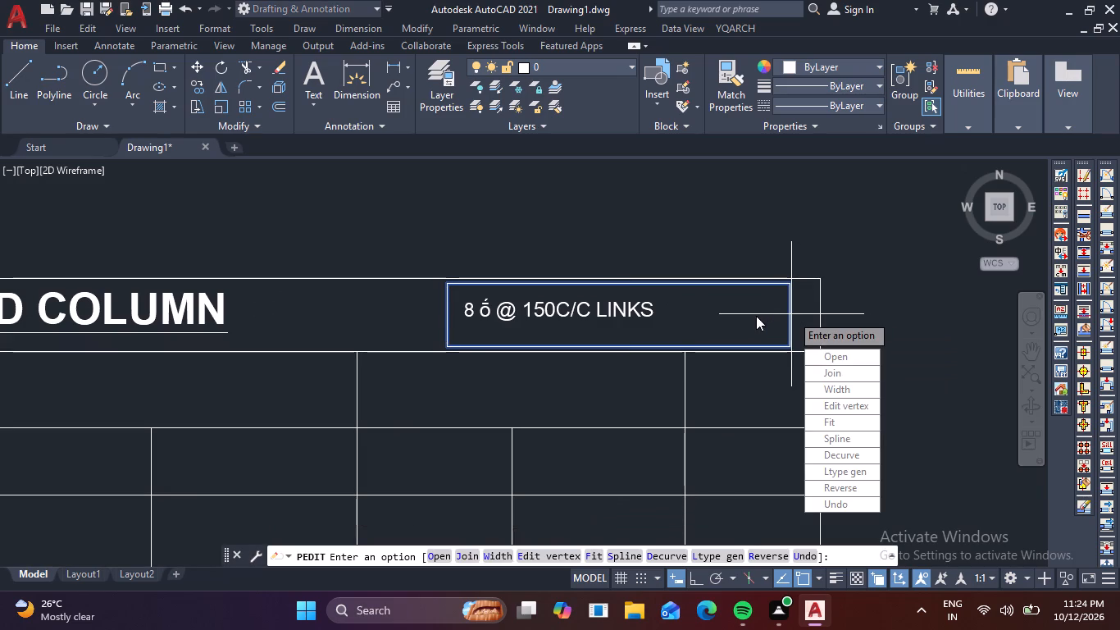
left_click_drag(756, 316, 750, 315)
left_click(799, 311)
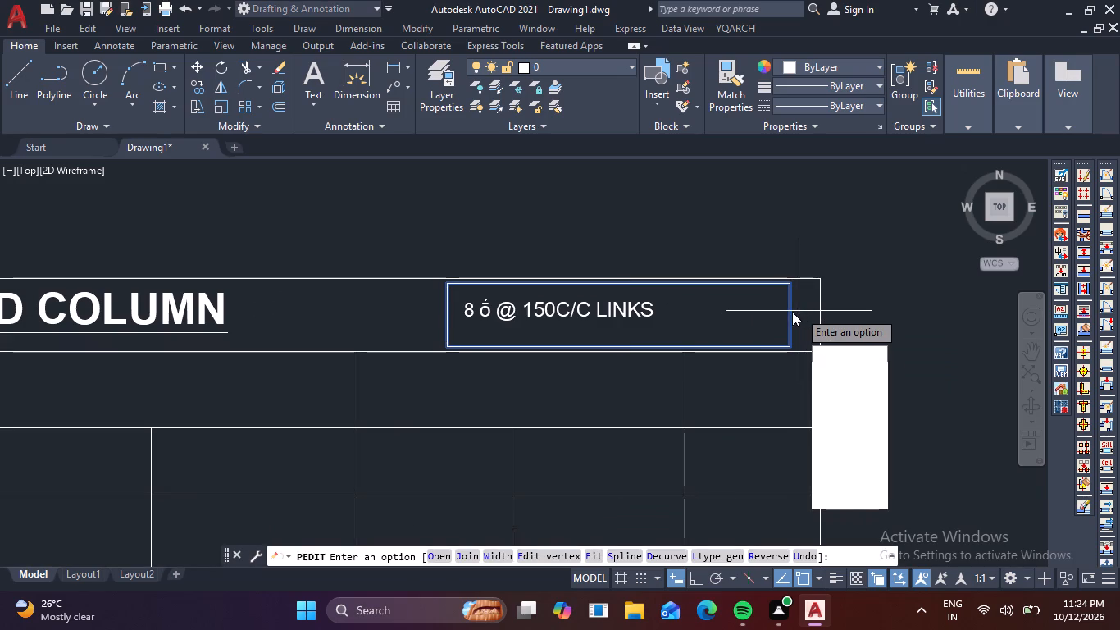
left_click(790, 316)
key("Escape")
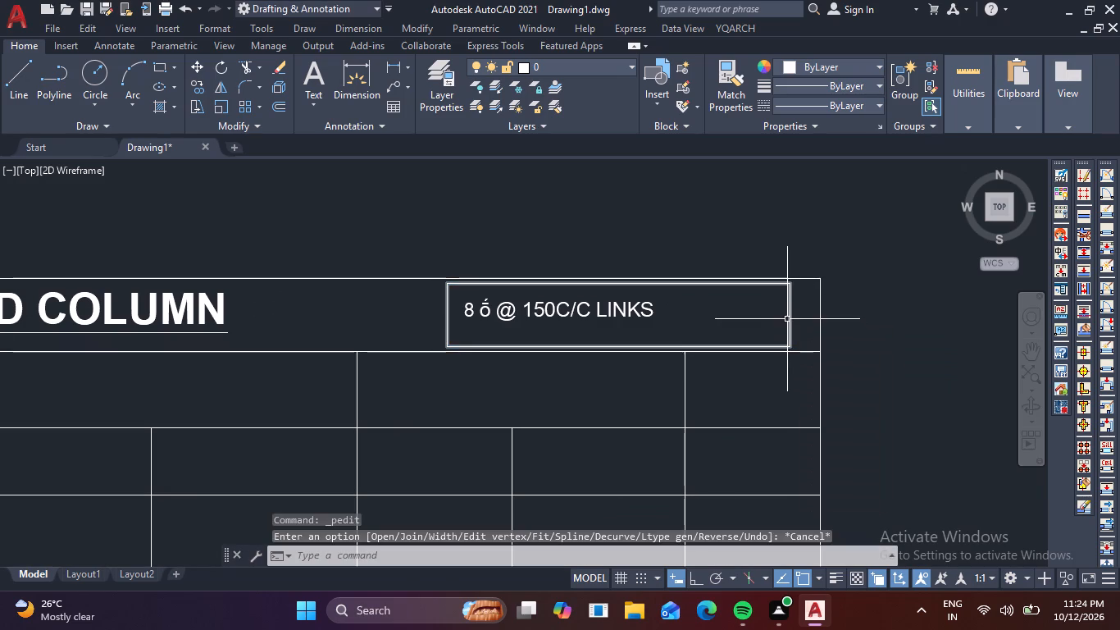
Shorten the rectangle around the links note by stretching its right edge in to just past the text.
left_click(789, 318)
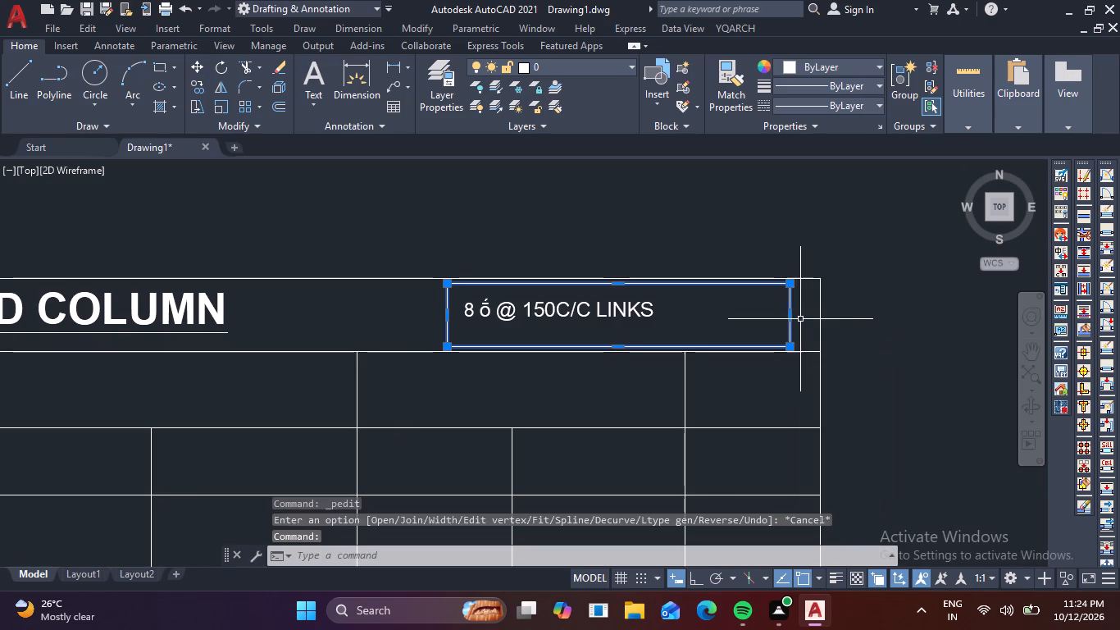
left_click(791, 316)
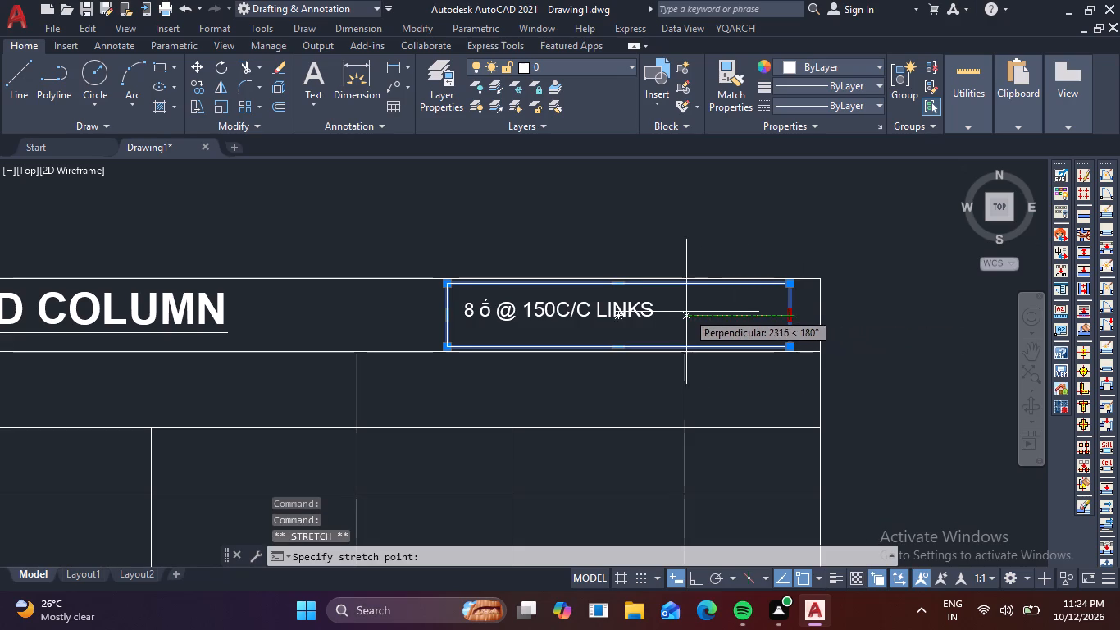
left_click(681, 311)
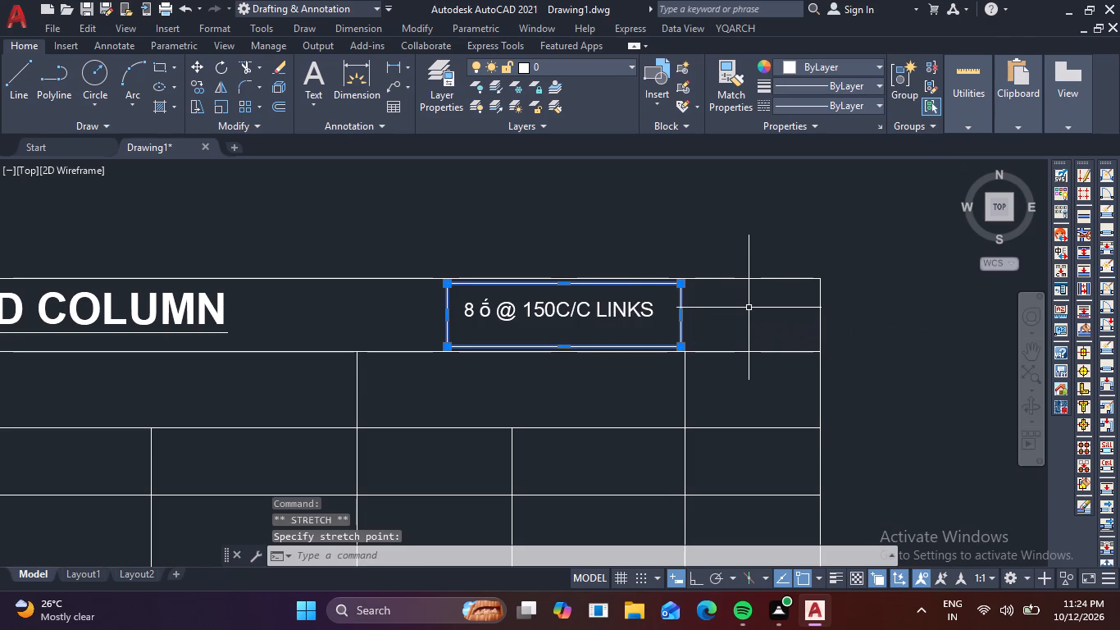
key("Escape")
Replace the text of the original label above the schedule title with FOOTING and NOS. on two lines.
scroll(749, 308, "down", 2)
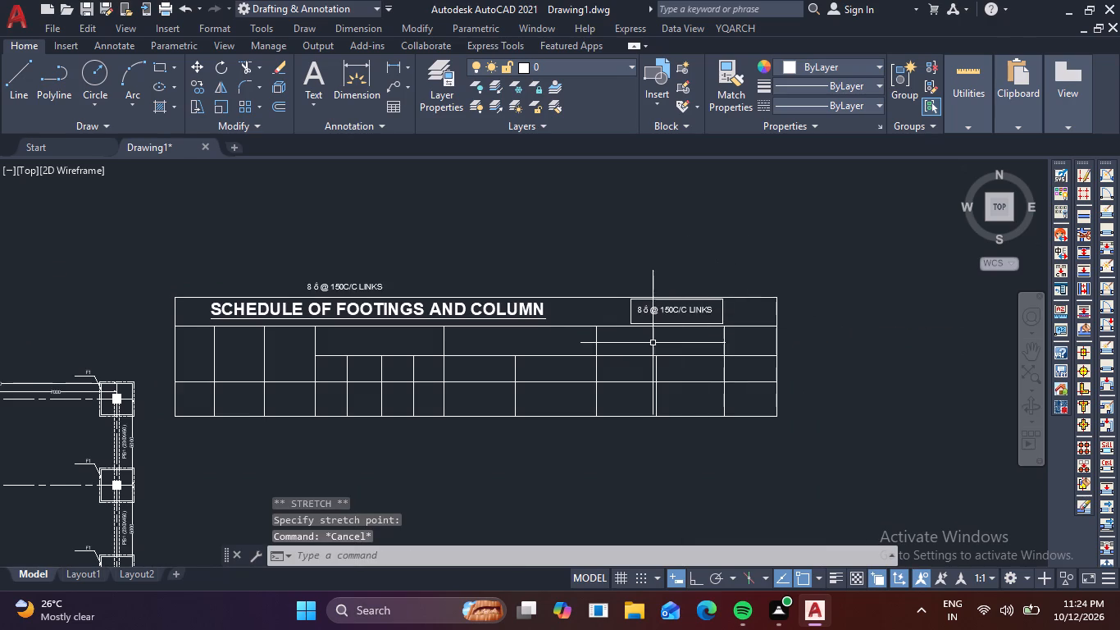
middle_click_drag(653, 342, 704, 297)
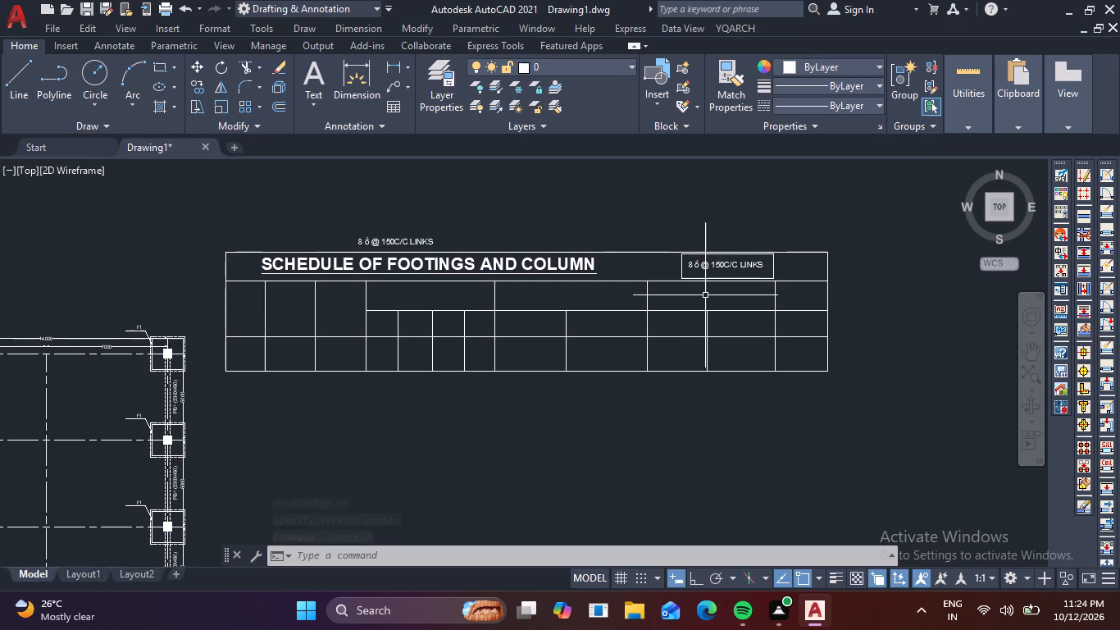
double_click(407, 237)
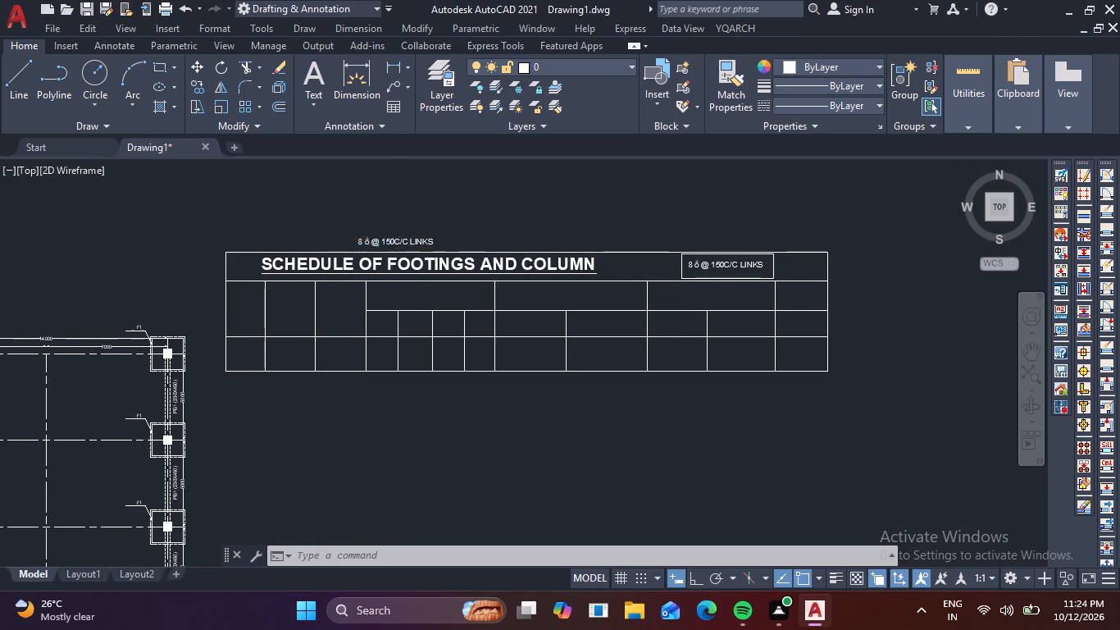
scroll(437, 244, "up", 2)
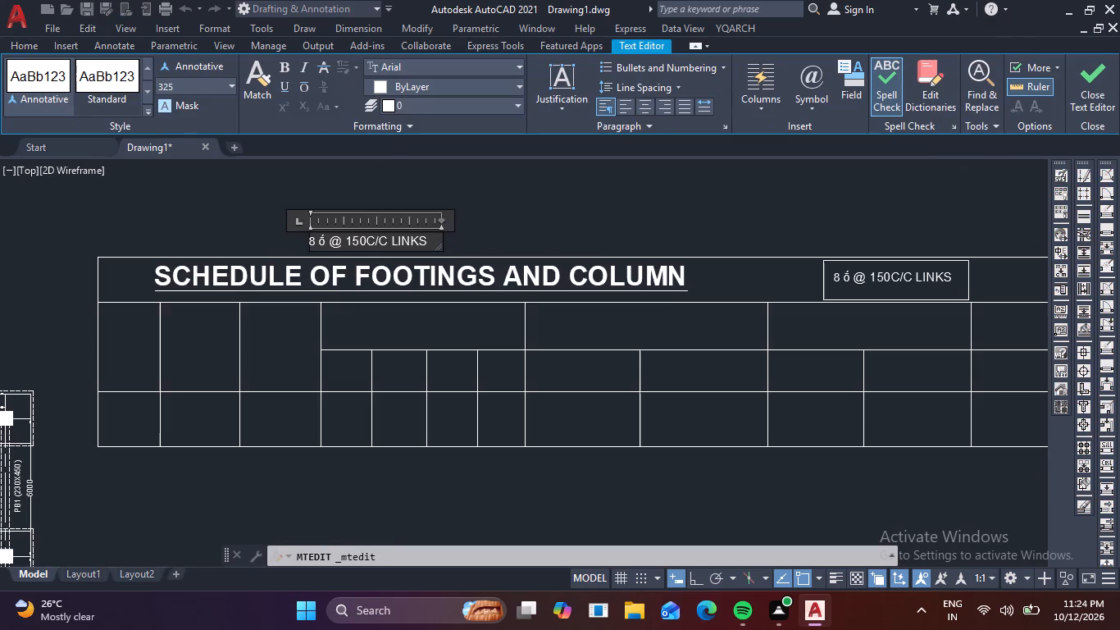
left_click(422, 243)
key("BackSpace")
key("BackSpace")
key("BackSpace")
key("BackSpace")
key("BackSpace")
key("BackSpace")
key("BackSpace")
key("BackSpace")
key("BackSpace")
key("BackSpace")
key("BackSpace")
key("BackSpace")
key("BackSpace")
key("BackSpace")
key("BackSpace")
key("BackSpace")
key("BackSpace")
key("BackSpace")
key("BackSpace")
key("BackSpace")
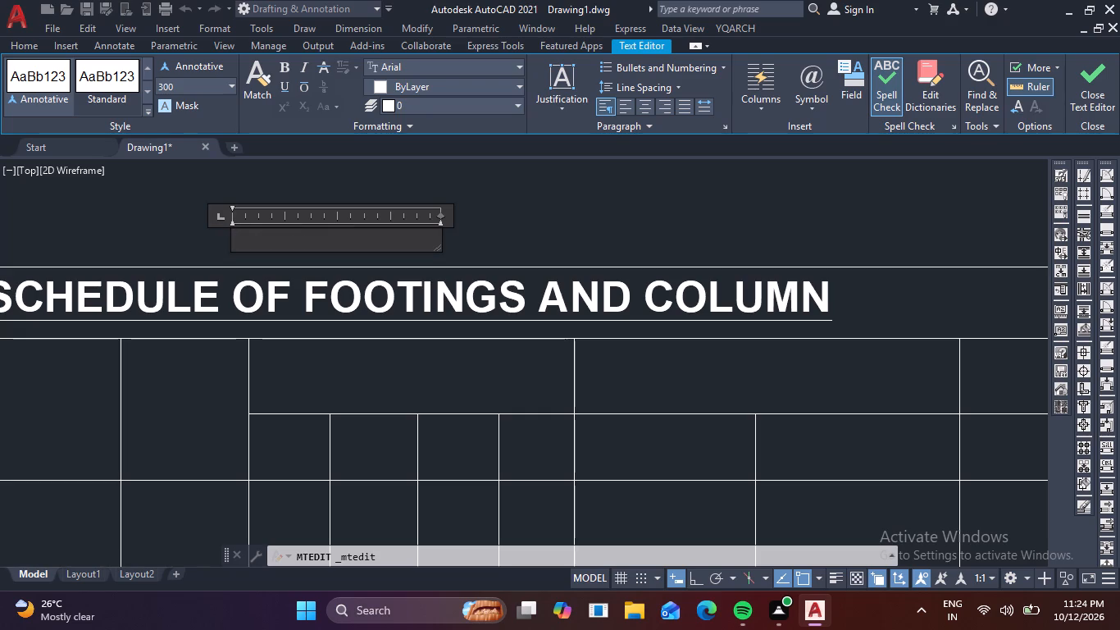
type("FOOTING")
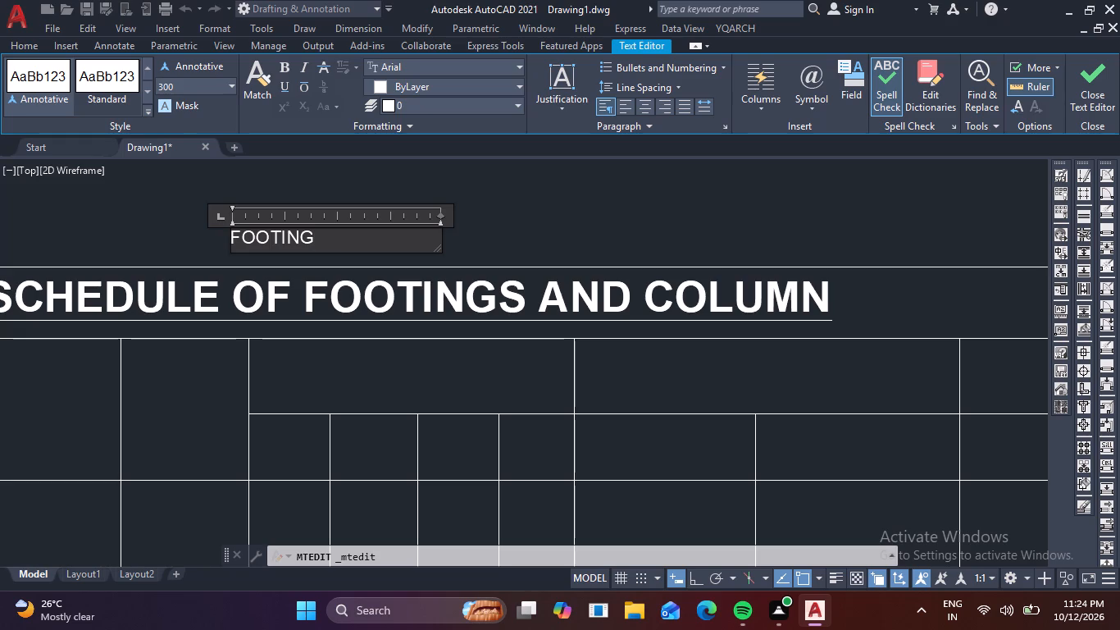
key("Return")
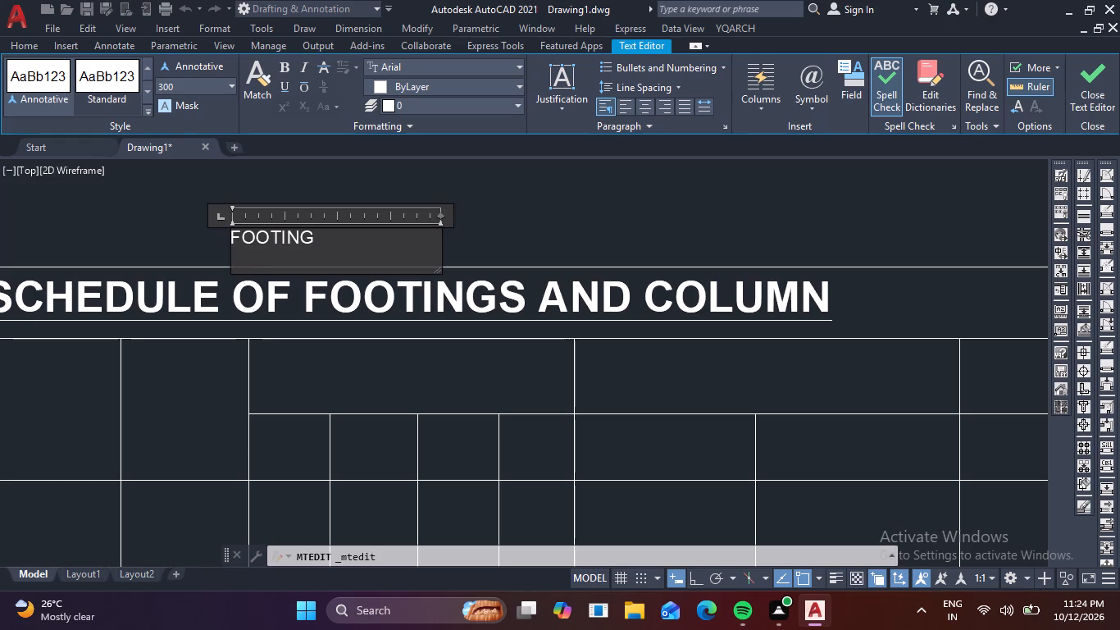
type("NO")
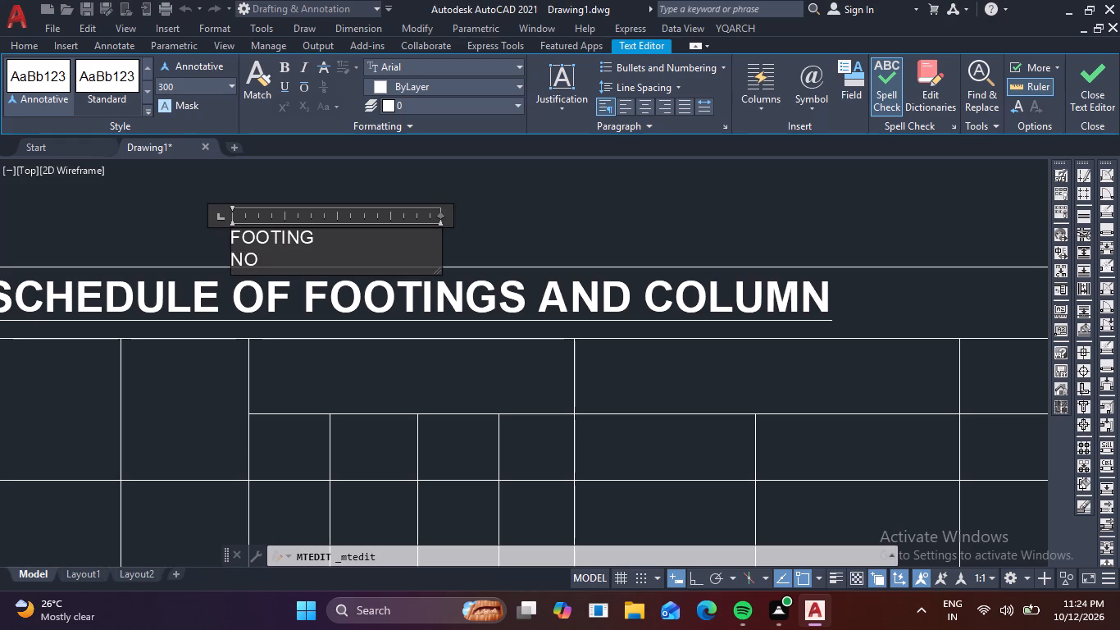
key("s")
key("period")
Centre both lines of the FOOTING NOS. label and narrow its text frame to fit closely around the words.
left_click_drag(300, 272, 225, 231)
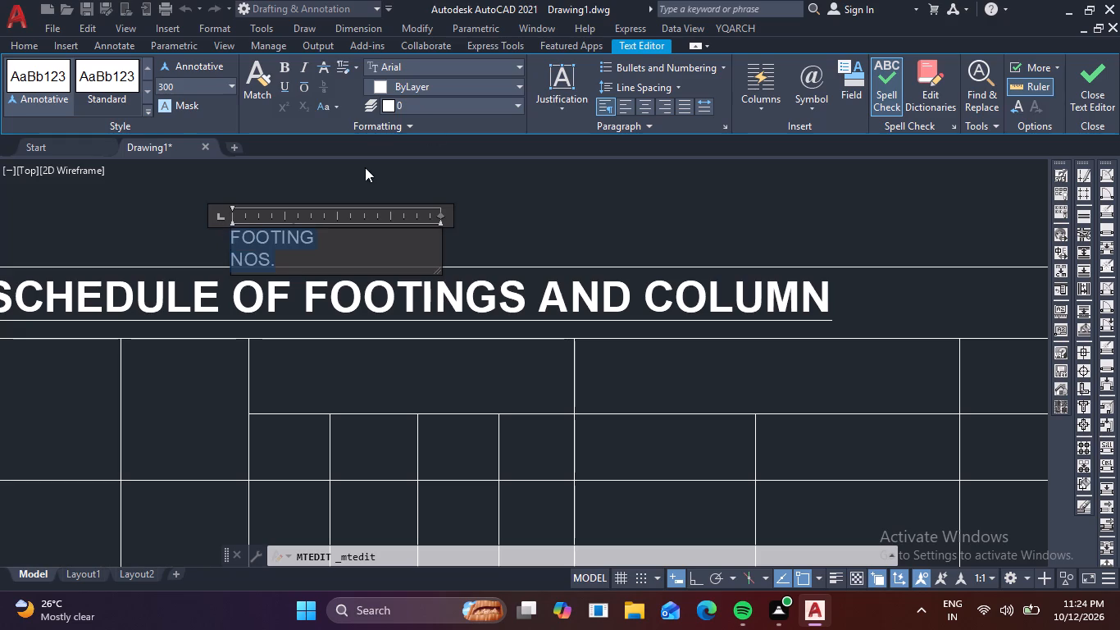
left_click(641, 104)
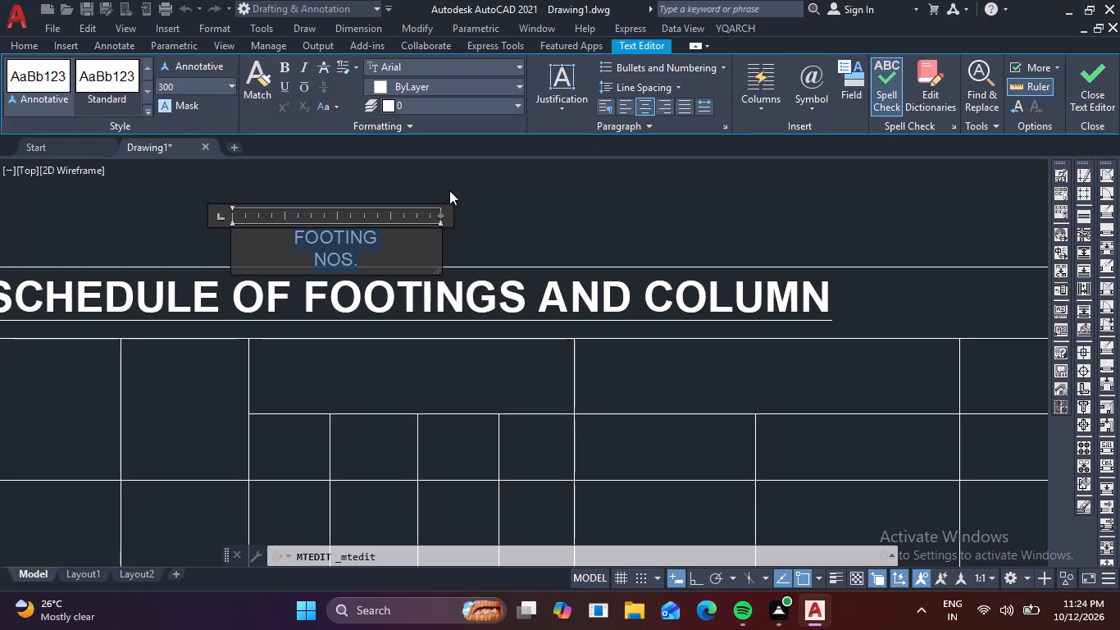
left_click_drag(439, 219, 351, 227)
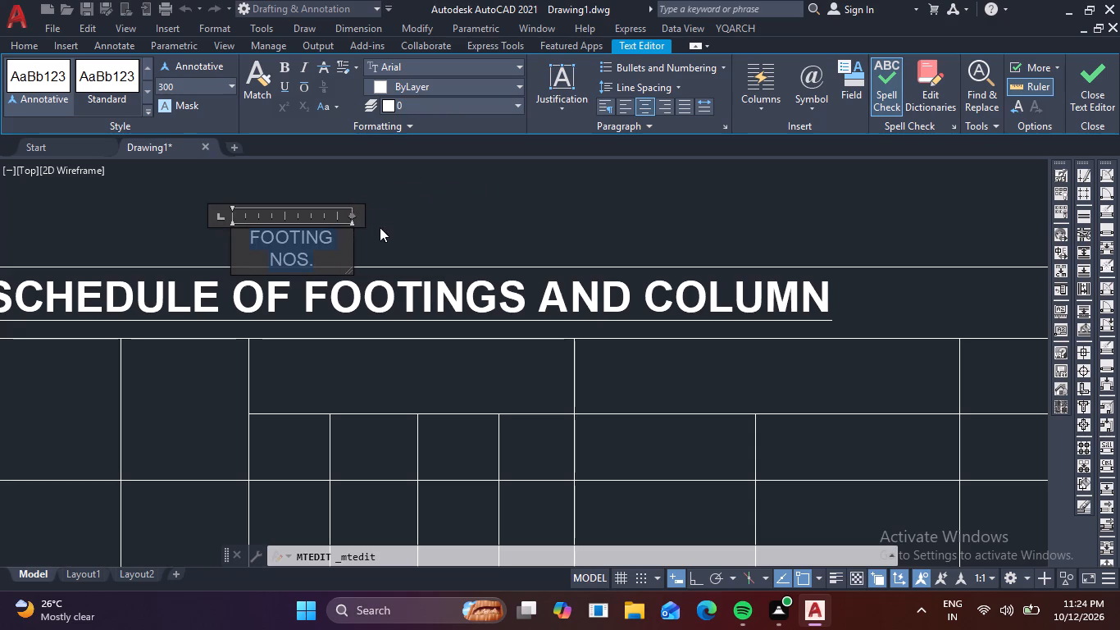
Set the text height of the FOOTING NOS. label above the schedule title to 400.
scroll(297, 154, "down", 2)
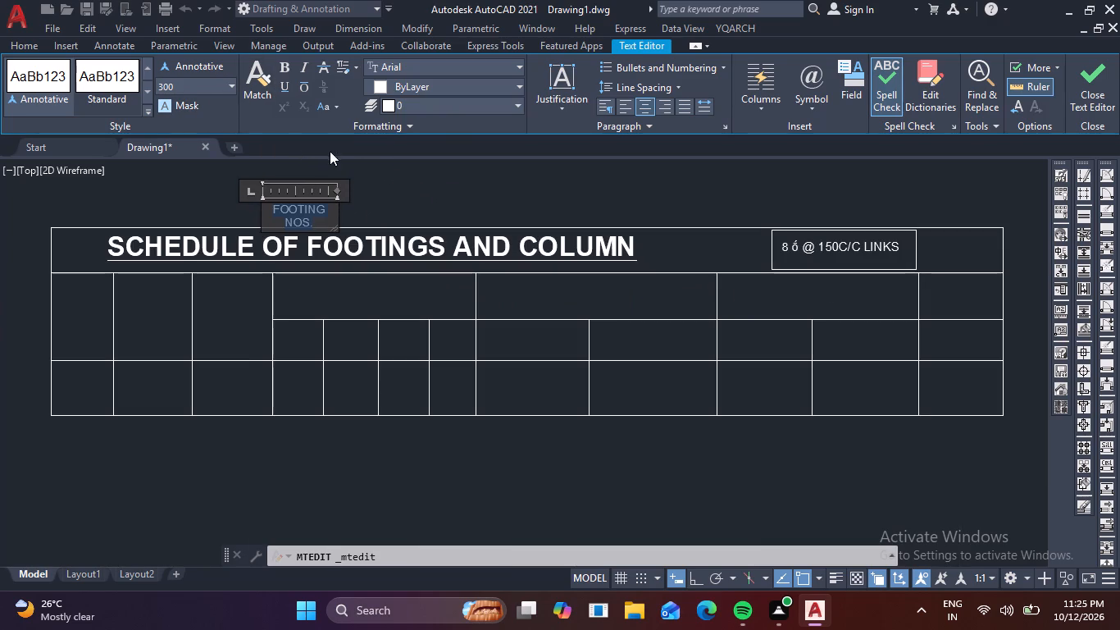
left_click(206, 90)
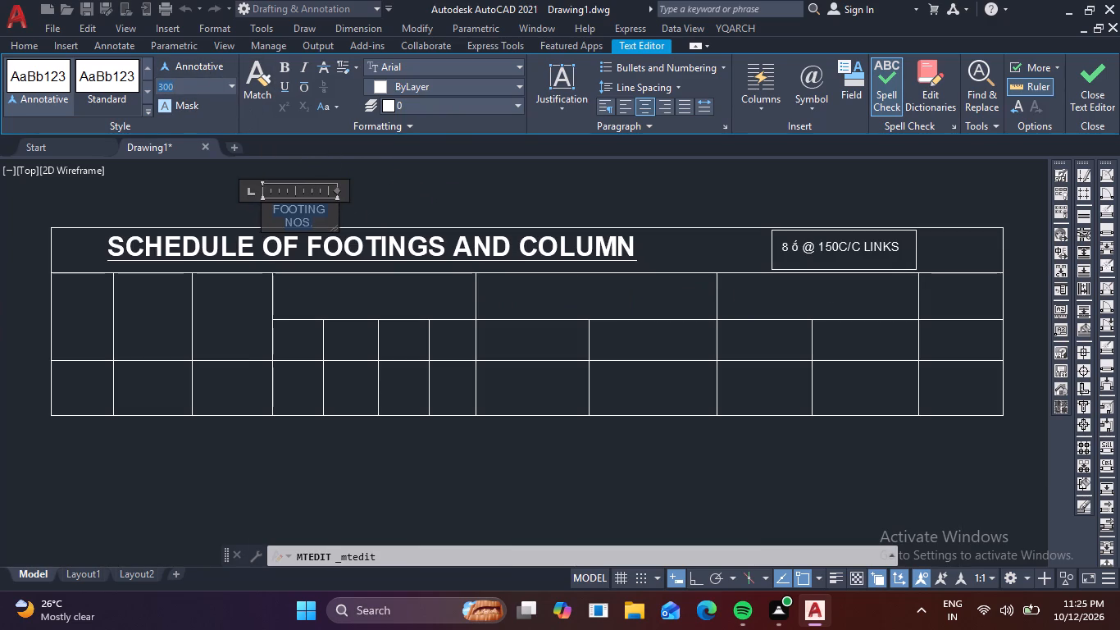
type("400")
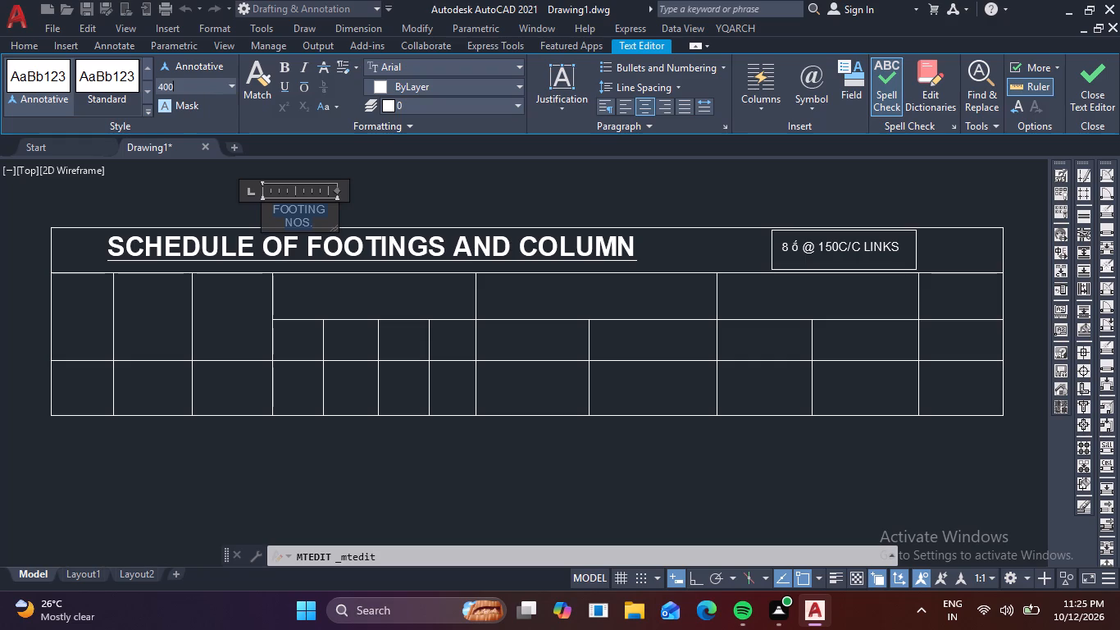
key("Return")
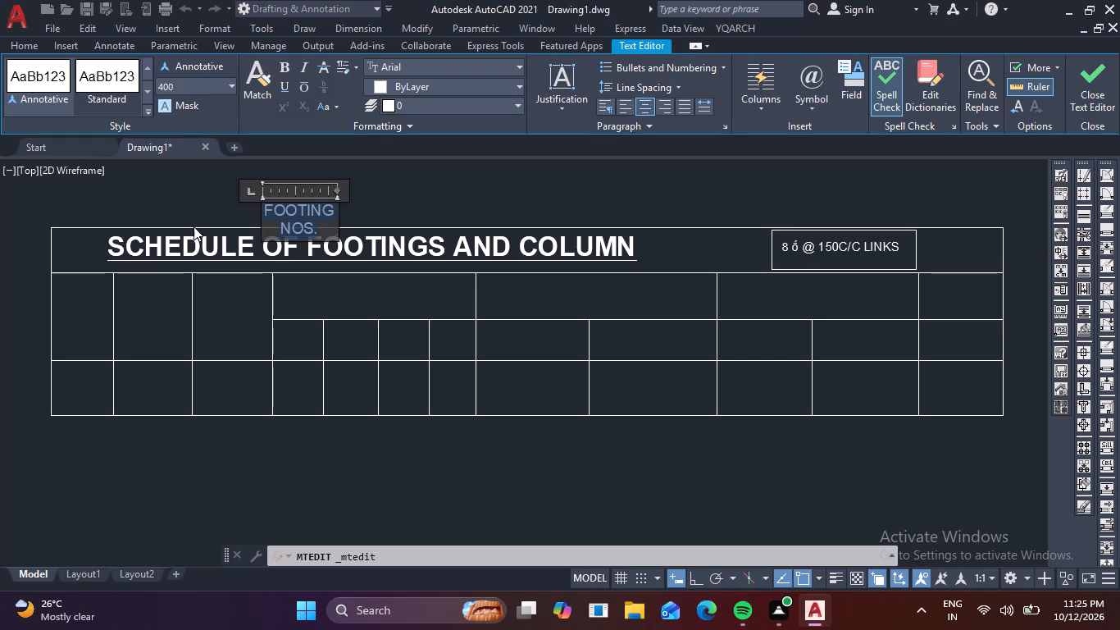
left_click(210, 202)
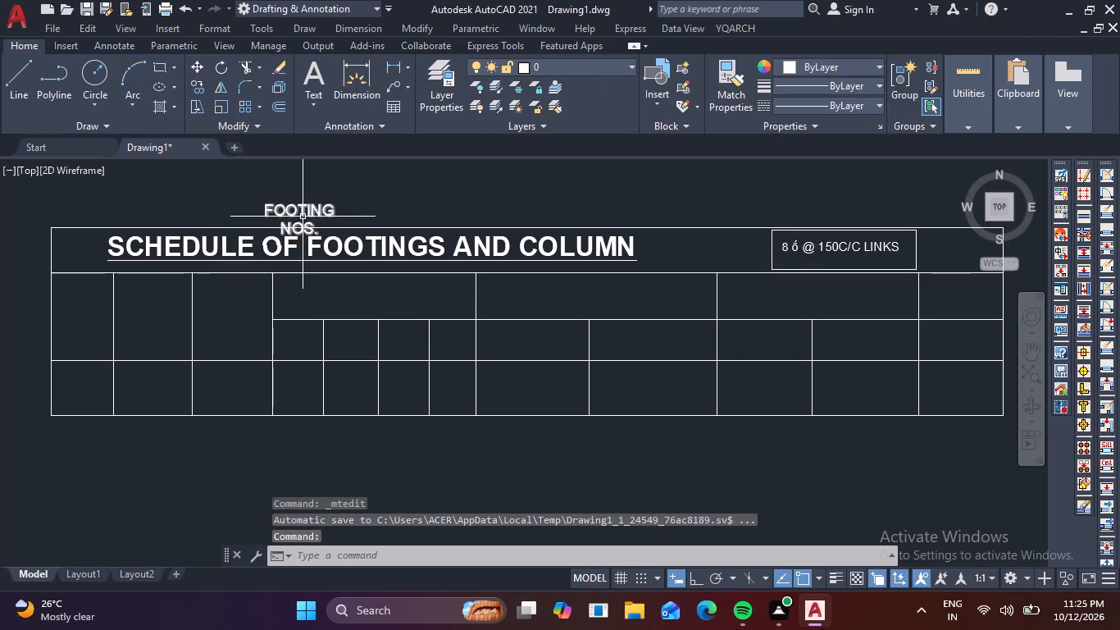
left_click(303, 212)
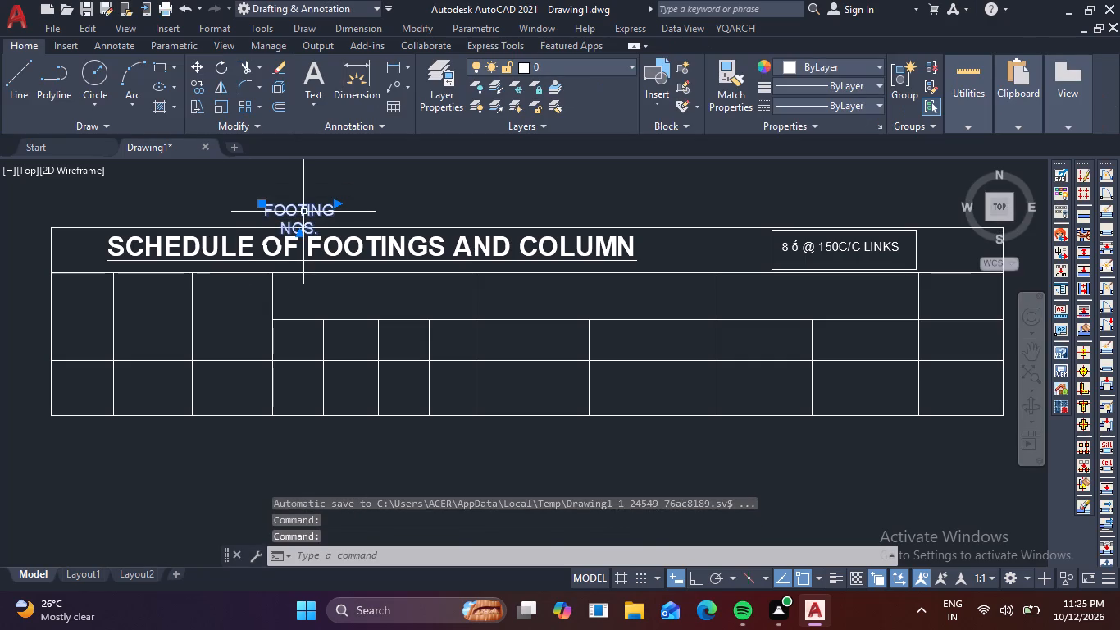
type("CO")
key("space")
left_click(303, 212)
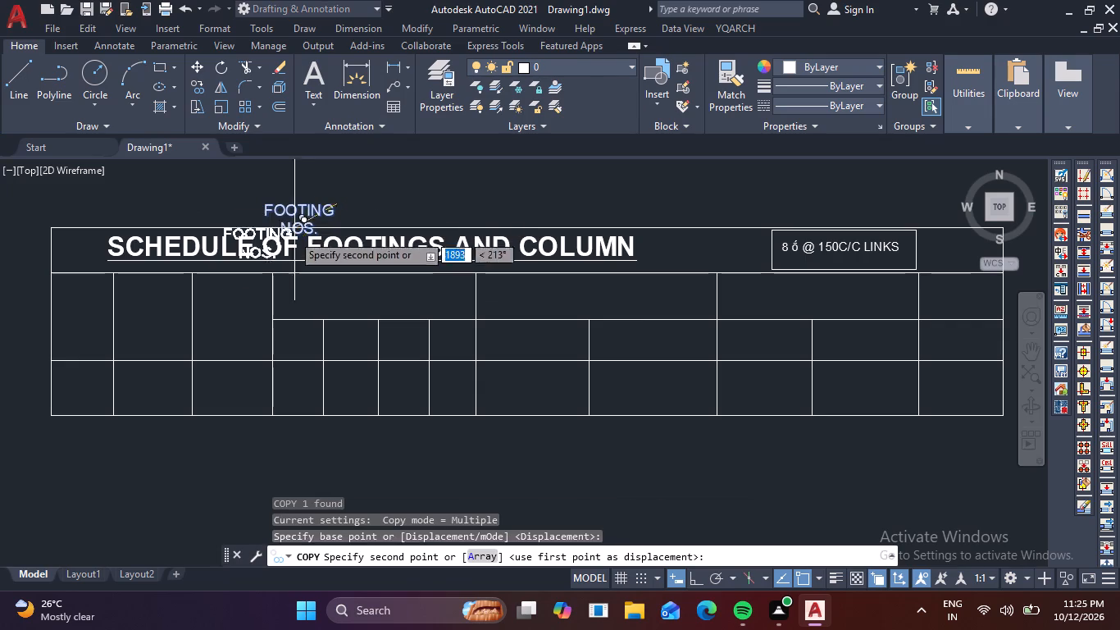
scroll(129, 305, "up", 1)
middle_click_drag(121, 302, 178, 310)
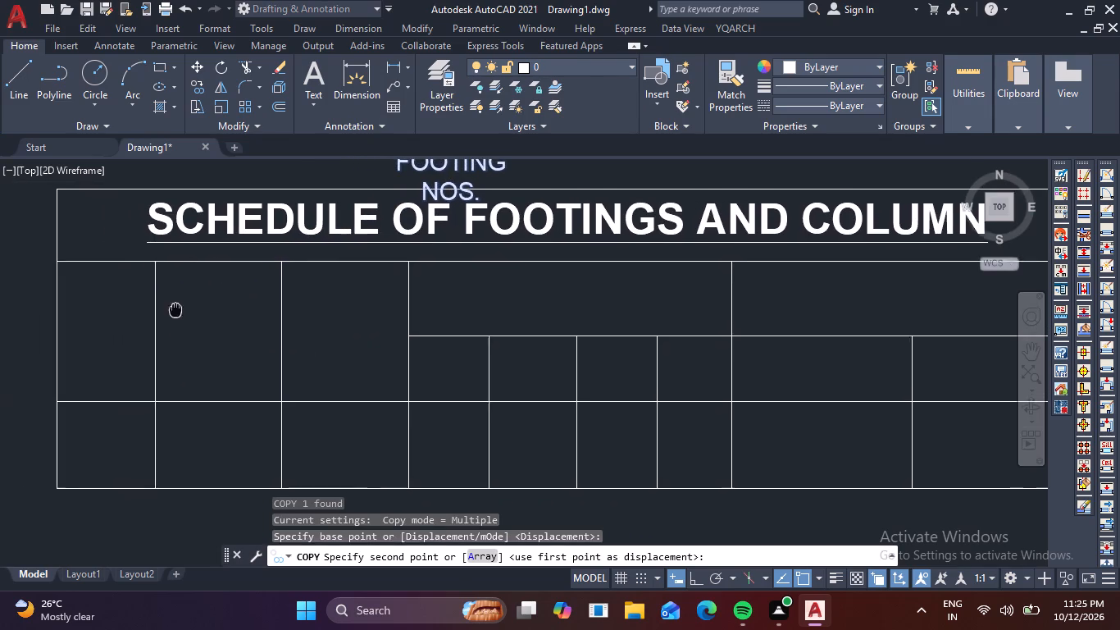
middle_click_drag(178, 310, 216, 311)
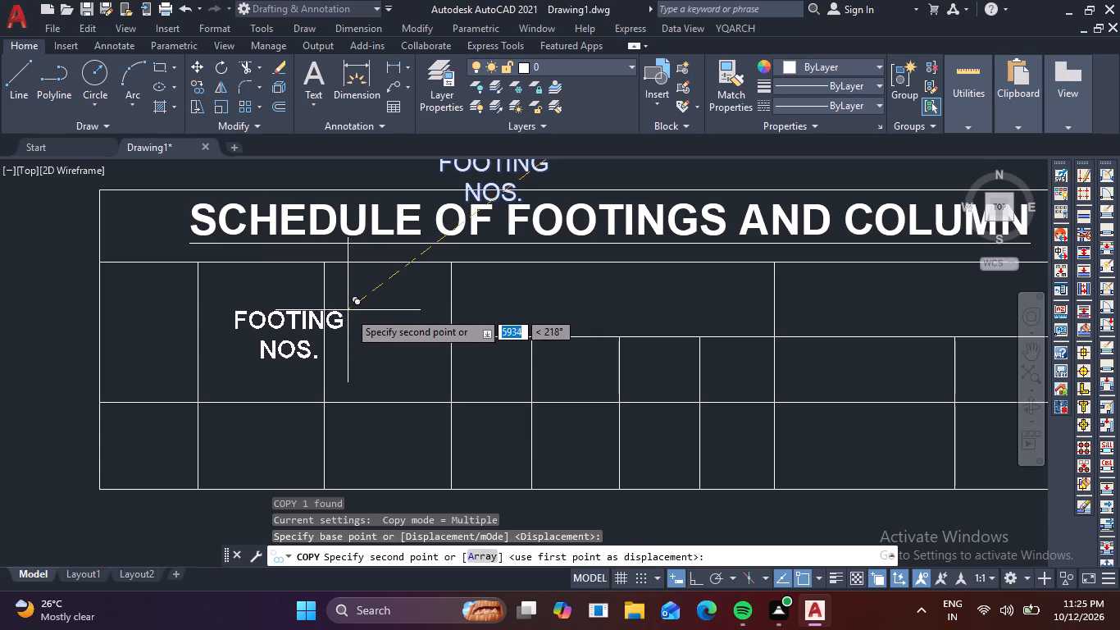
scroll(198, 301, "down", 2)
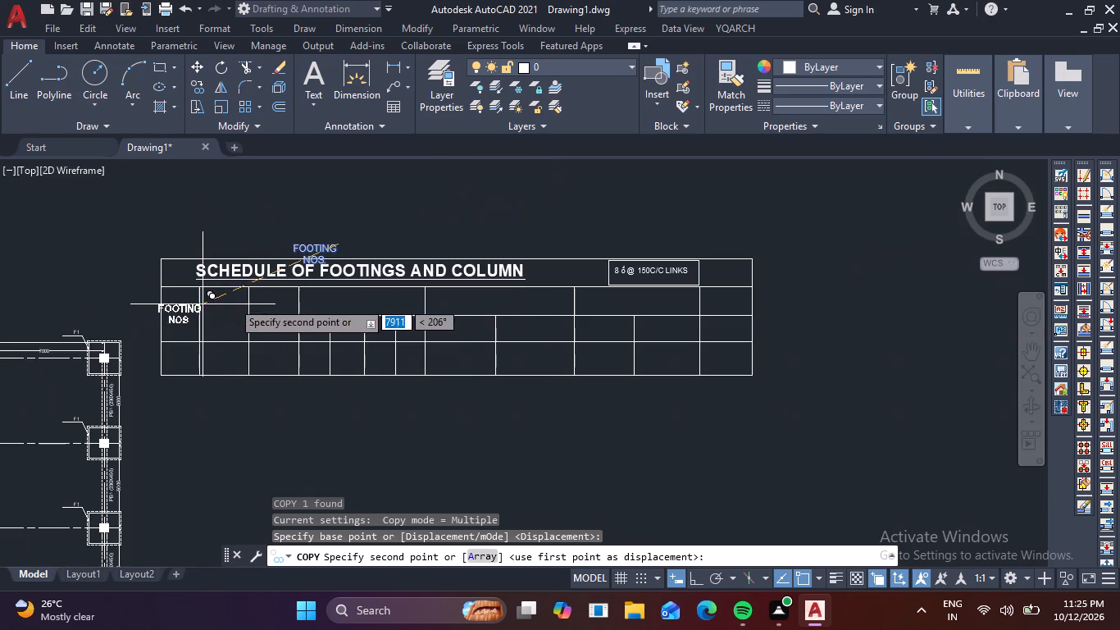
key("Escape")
Set the text height of the FOOTING NOS. label above the schedule title to 300.
double_click(322, 249)
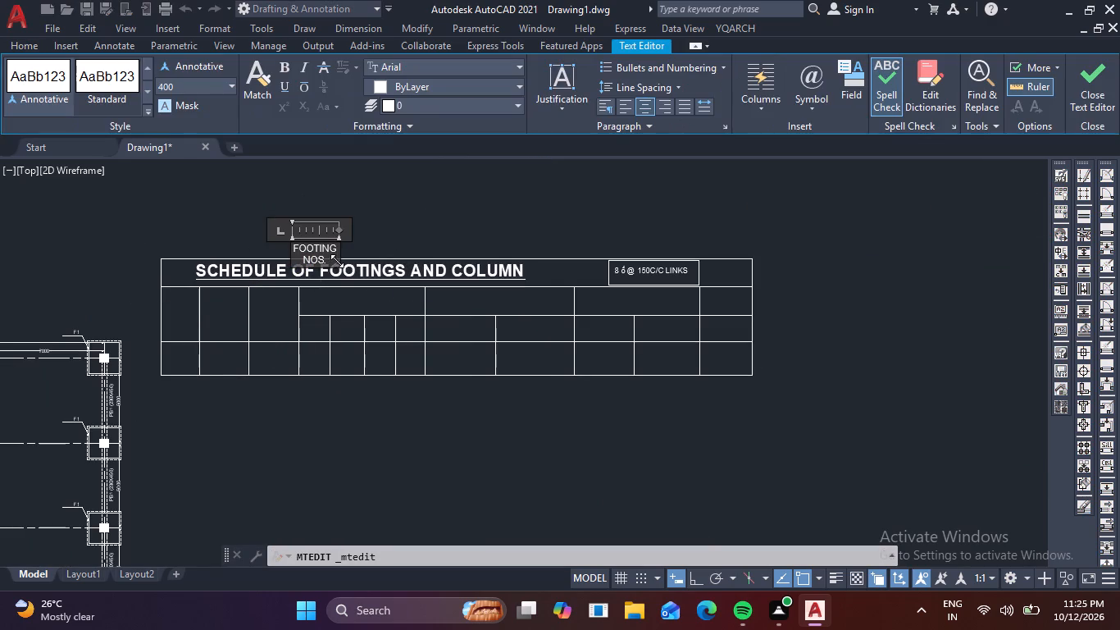
left_click_drag(325, 260, 281, 243)
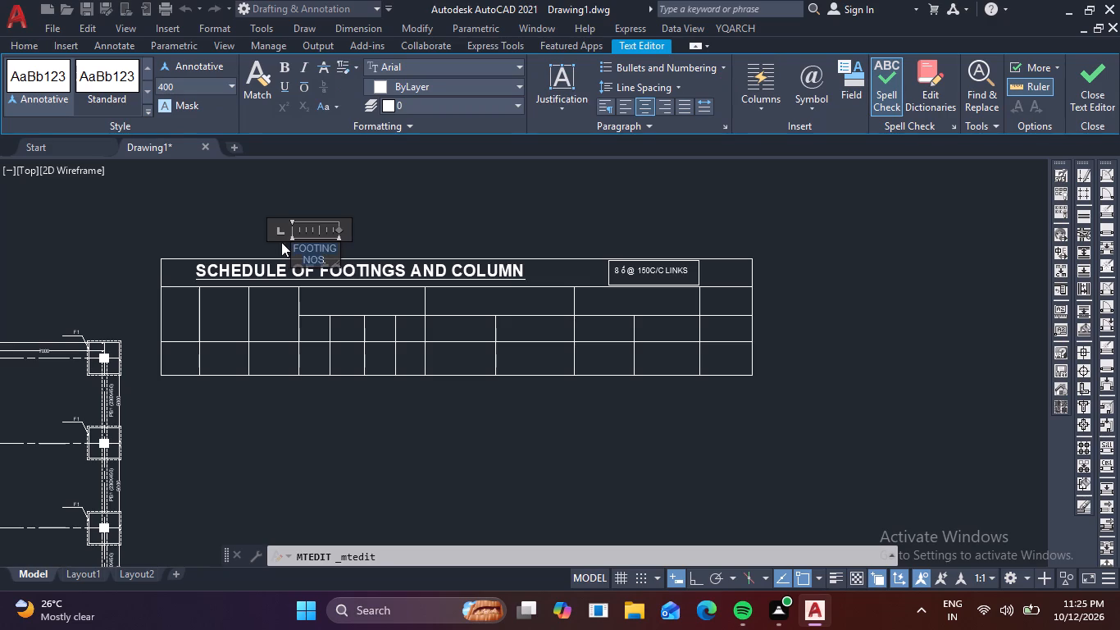
left_click(231, 88)
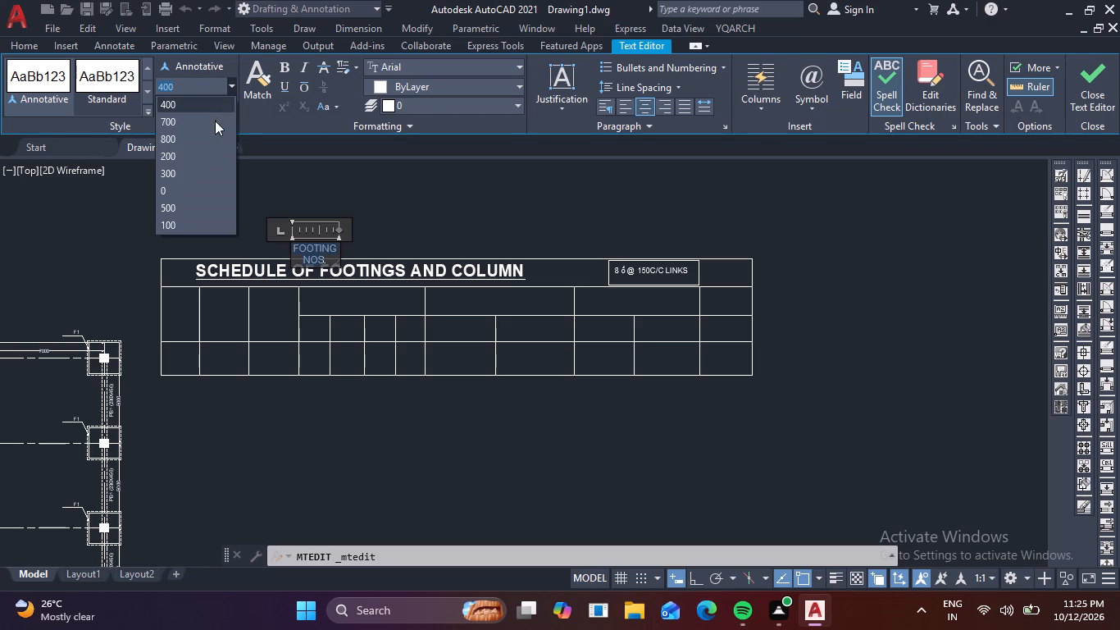
left_click(193, 175)
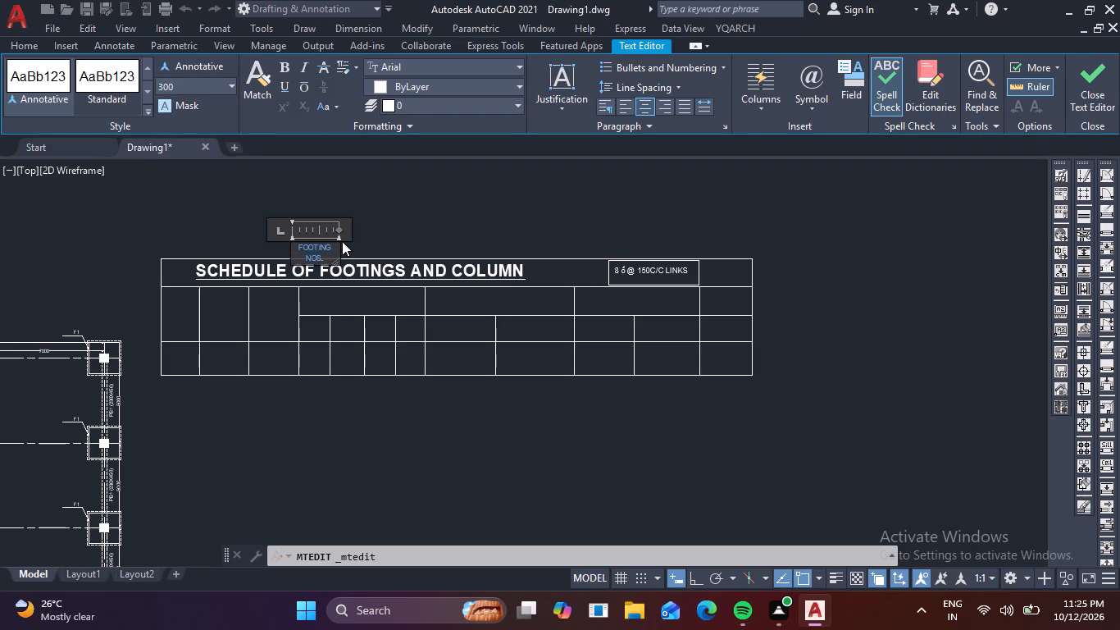
left_click(412, 194)
Copy the FOOTING NOS. label from above the title into the heading cell of the schedule's first column.
left_click(320, 253)
key("c")
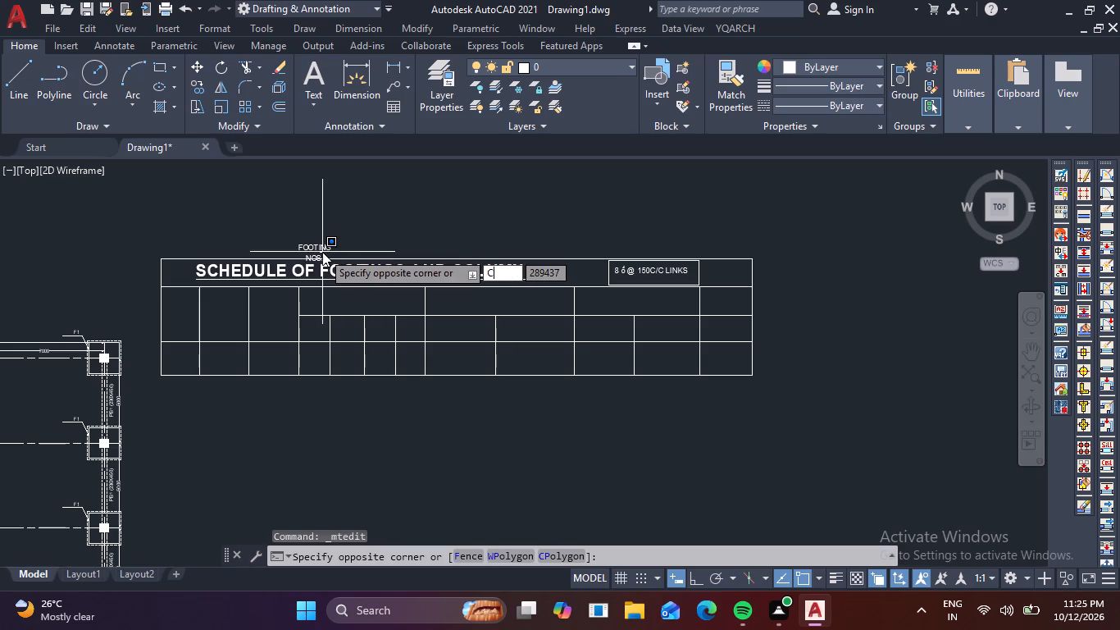
scroll(347, 240, "up", 2)
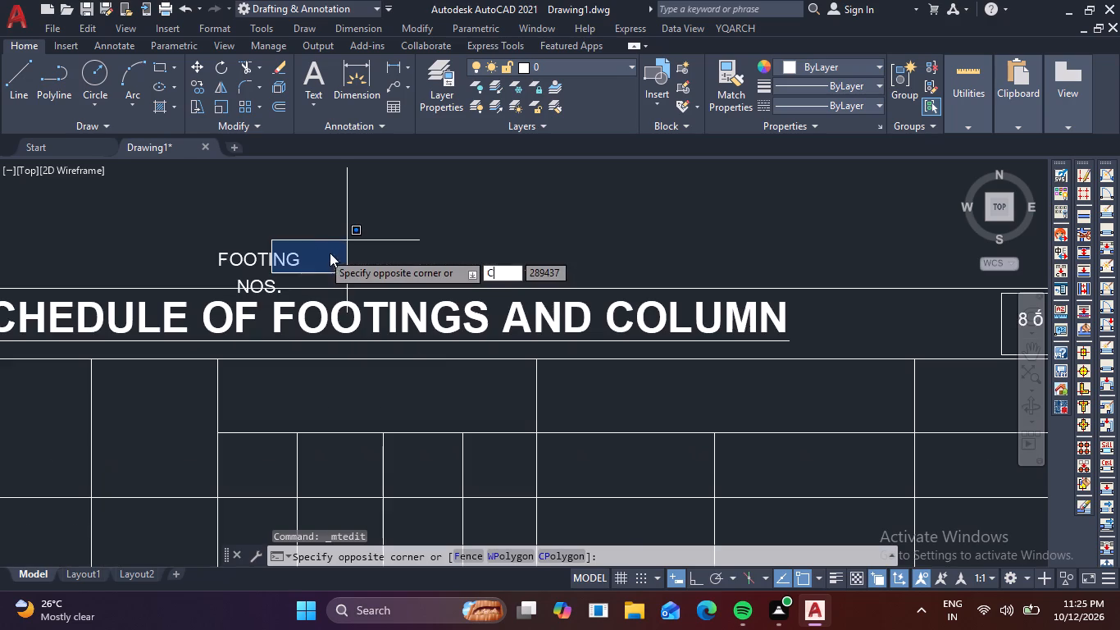
left_click(289, 256)
left_click(307, 262)
left_click(240, 242)
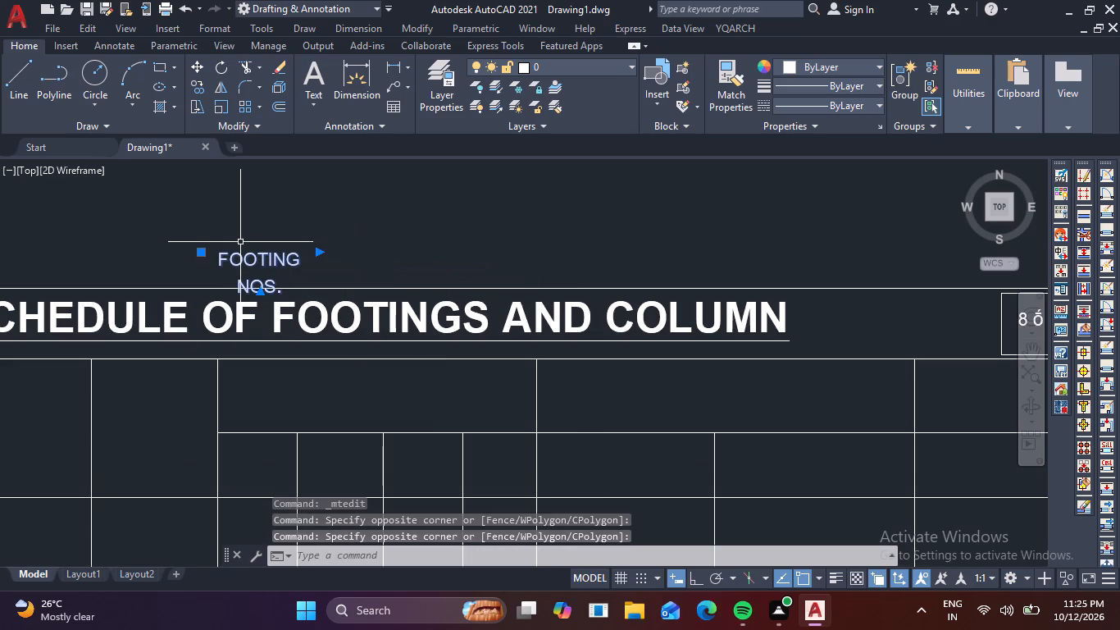
type("CO")
key("space")
left_click(247, 271)
scroll(247, 271, "down", 3)
middle_click_drag(280, 239, 337, 176)
scroll(233, 246, "up", 4)
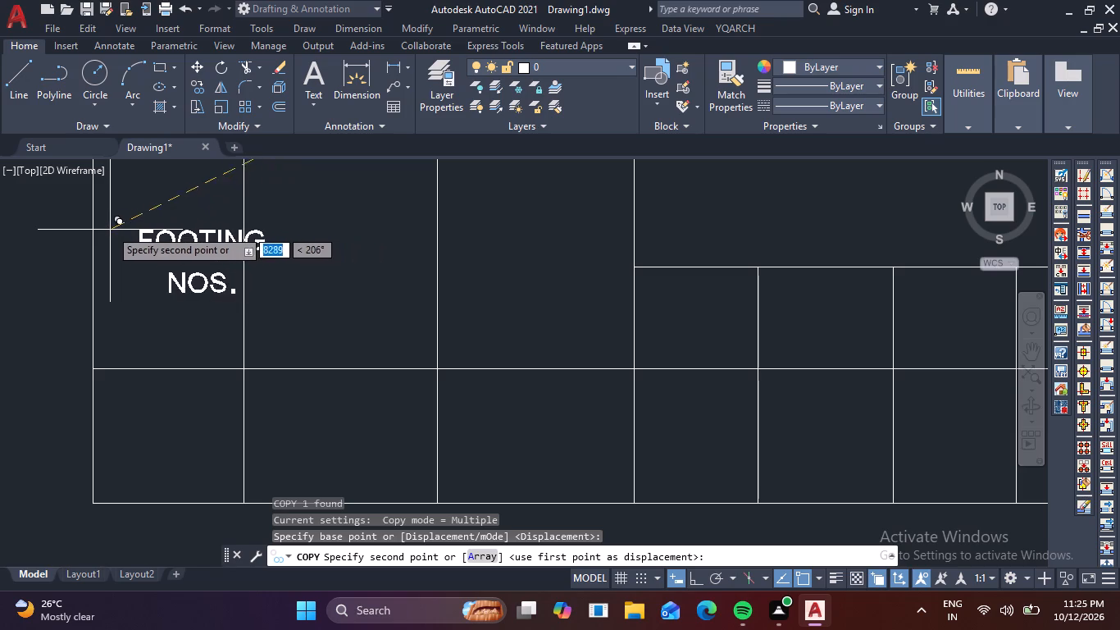
scroll(96, 216, "up", 1)
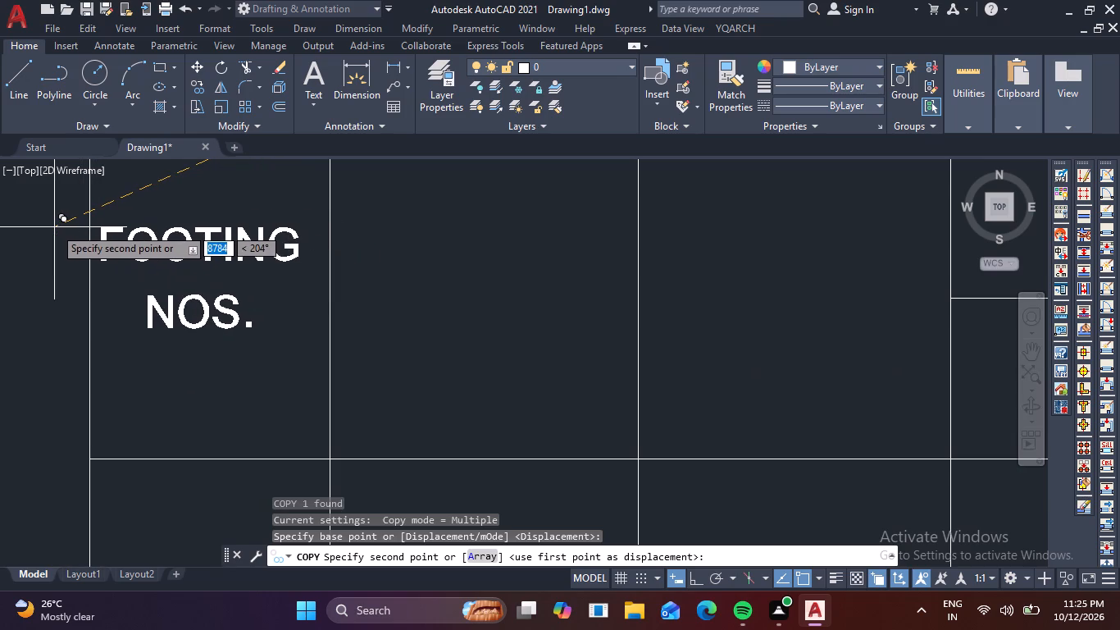
left_click(54, 227)
Place two more copies of the FOOTING NOS. label in the heading cells of the second and third columns.
scroll(93, 241, "down", 2)
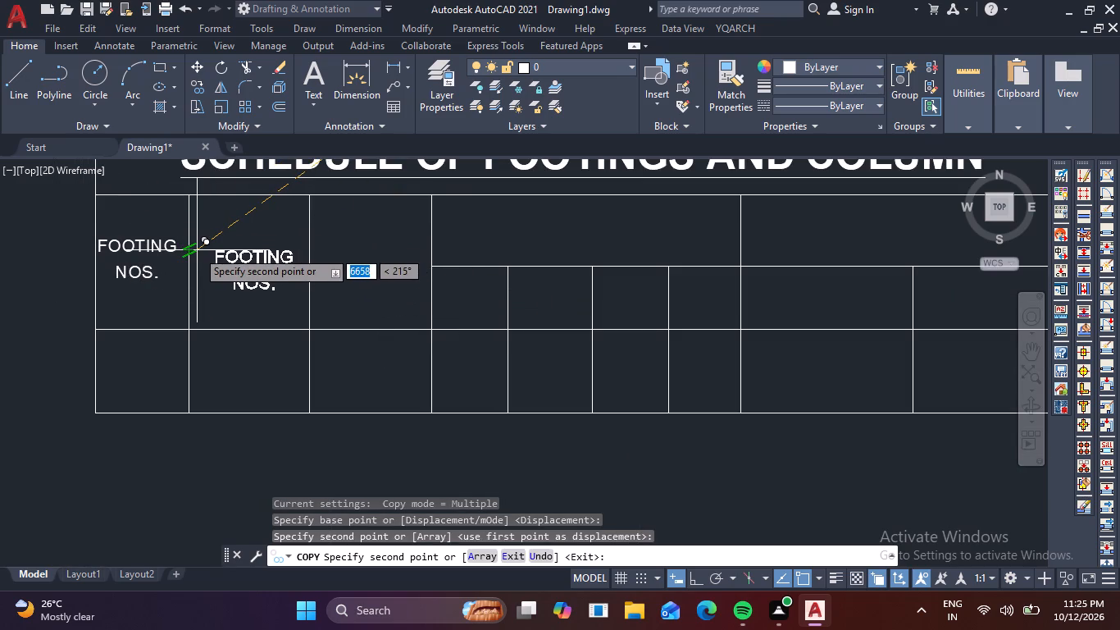
scroll(193, 253, "up", 2)
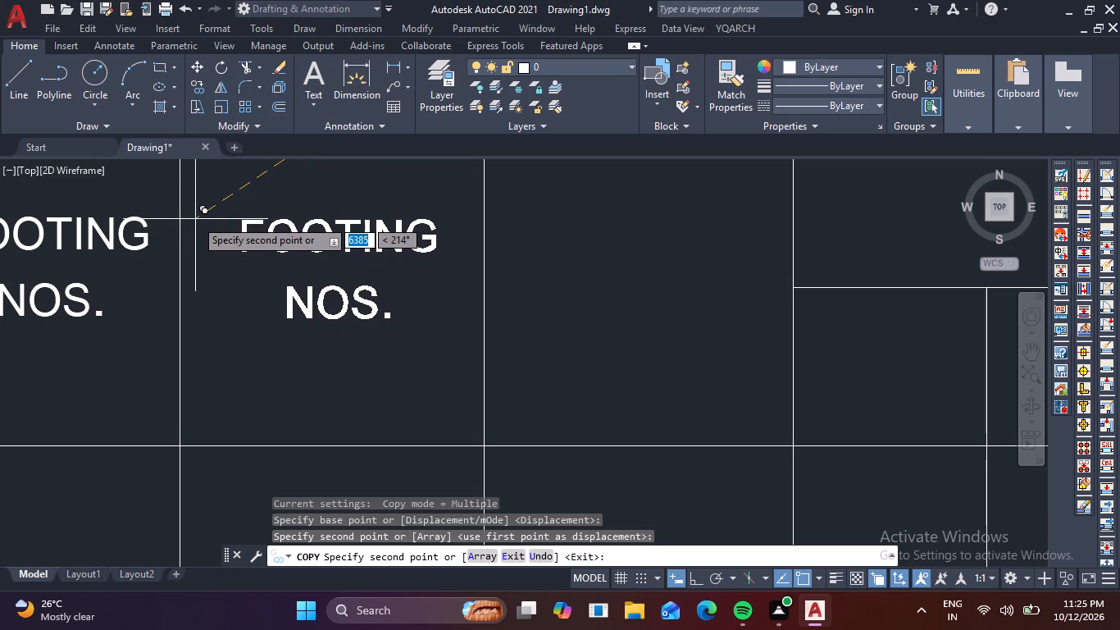
left_click(195, 218)
scroll(228, 218, "down", 2)
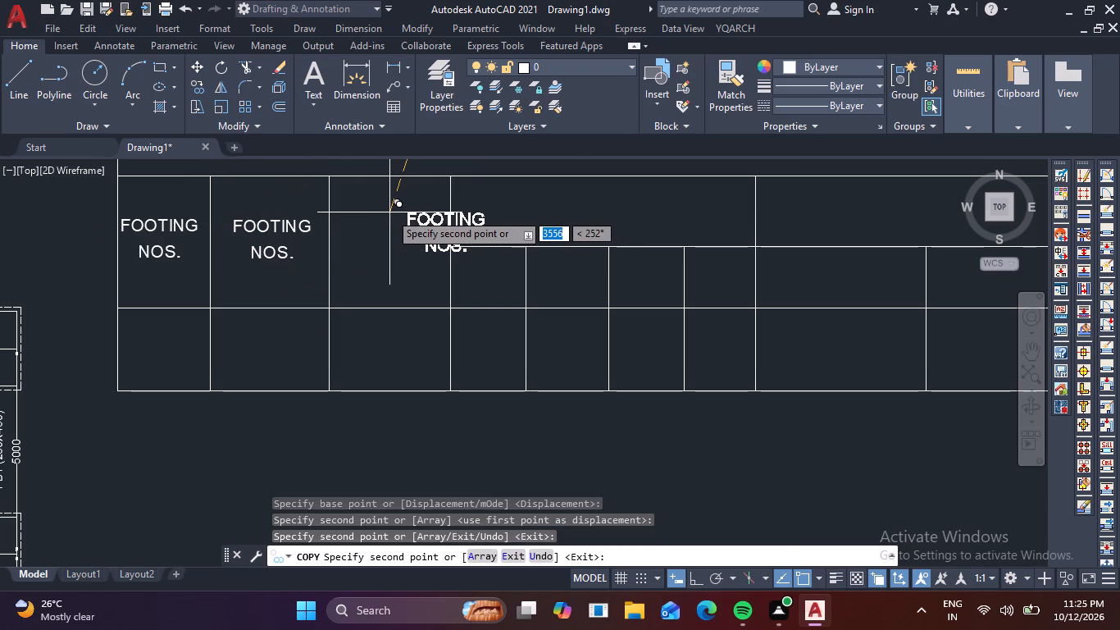
scroll(331, 213, "up", 1)
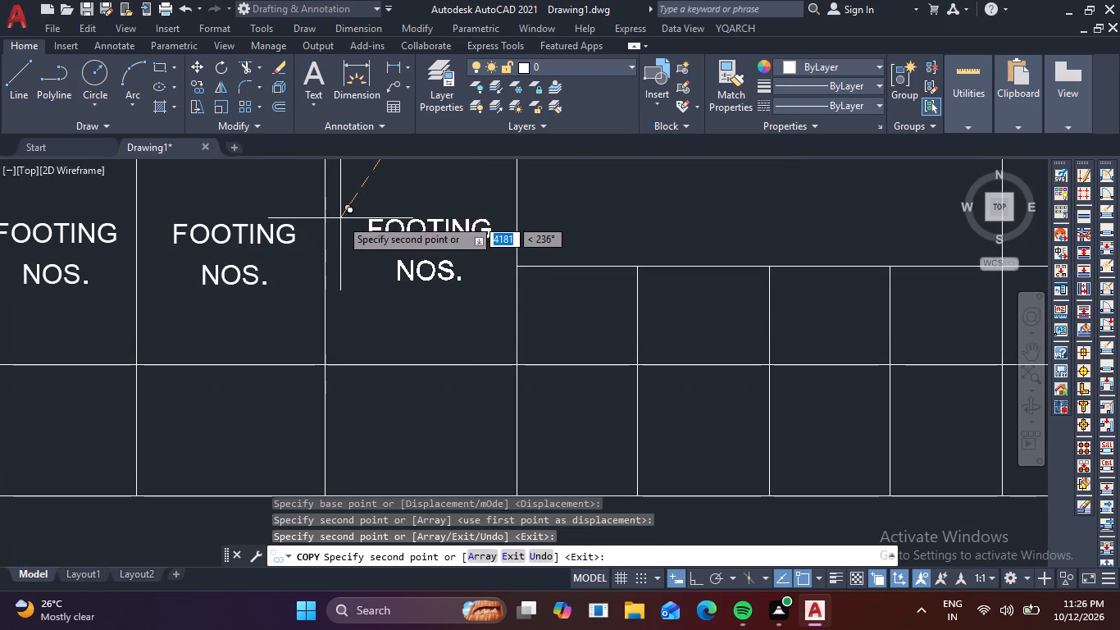
scroll(333, 234, "up", 2)
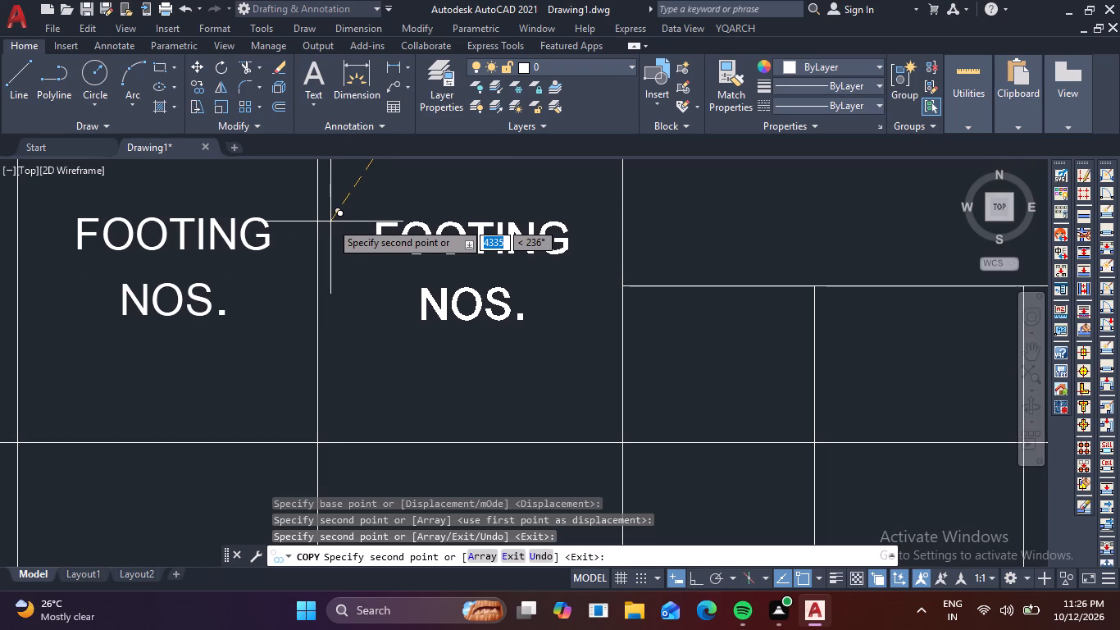
left_click(329, 218)
scroll(362, 212, "down", 3)
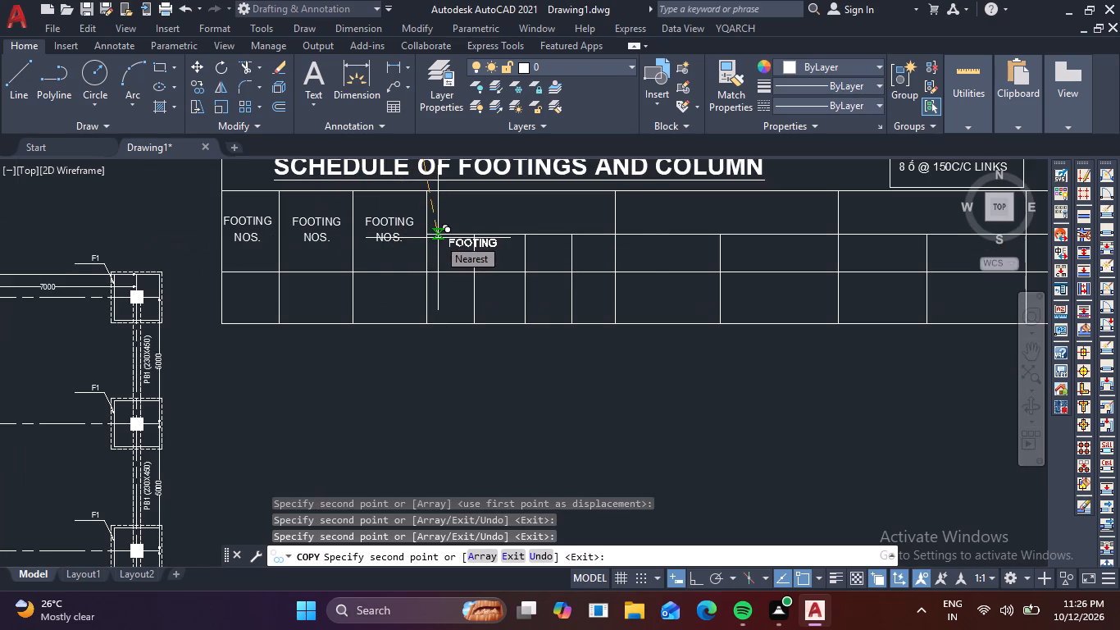
key("Escape")
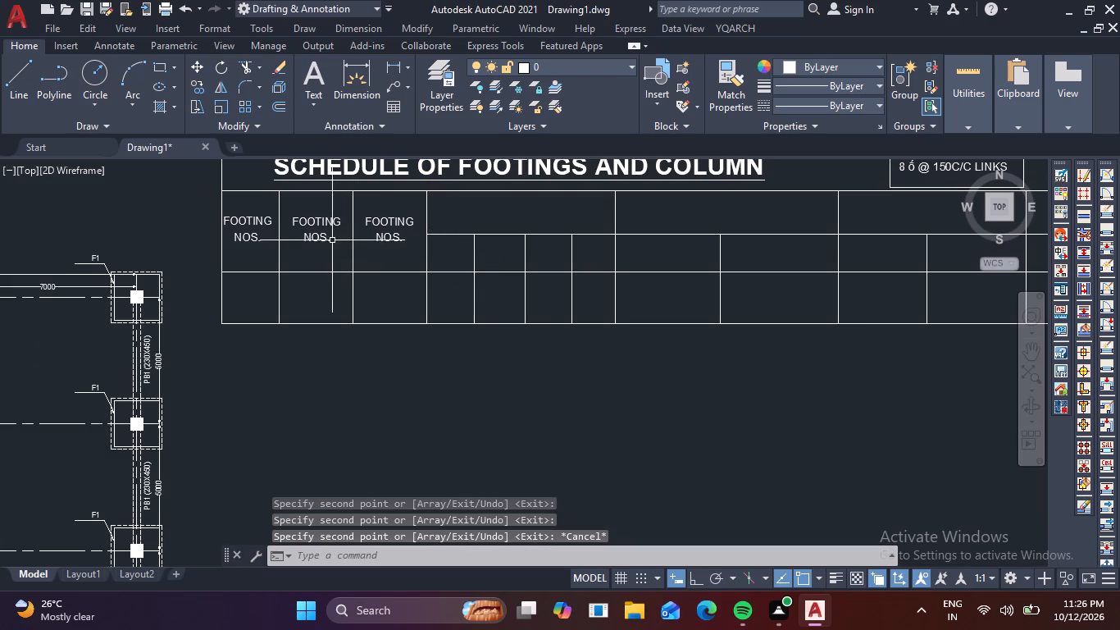
Replace the second column's heading text with COLUMN and centre it in its frame.
double_click(329, 239)
left_click(330, 240)
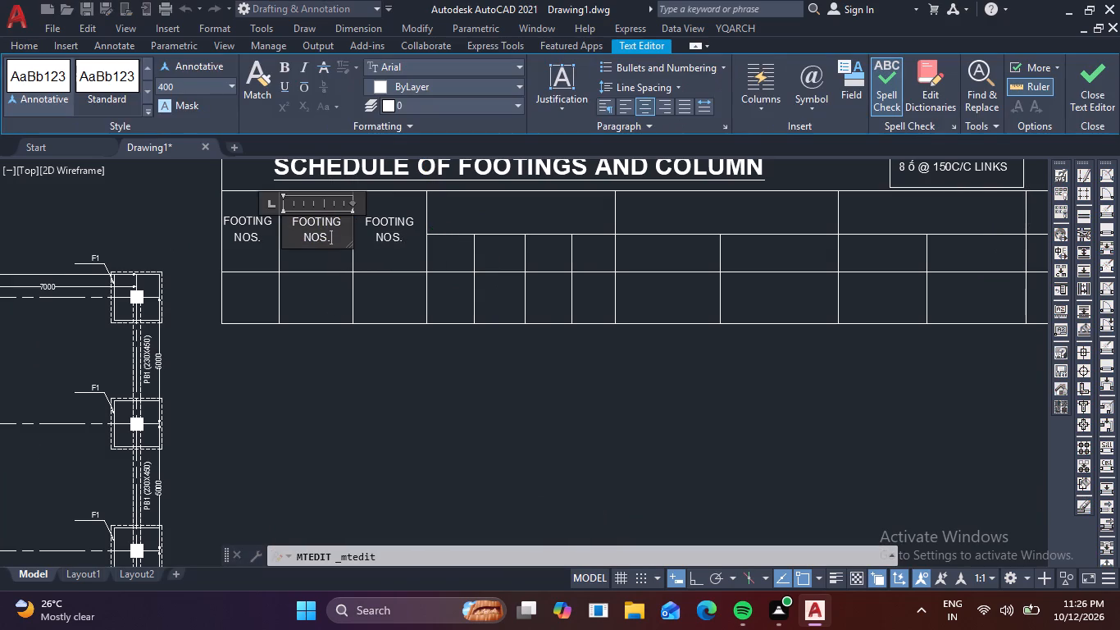
key("BackSpace")
key("BackSpace")
key("BackSpace")
key("BackSpace")
key("BackSpace")
key("BackSpace")
key("BackSpace")
key("BackSpace")
key("BackSpace")
key("BackSpace")
key("BackSpace")
key("BackSpace")
key("BackSpace")
key("BackSpace")
key("BackSpace")
key("BackSpace")
key("BackSpace")
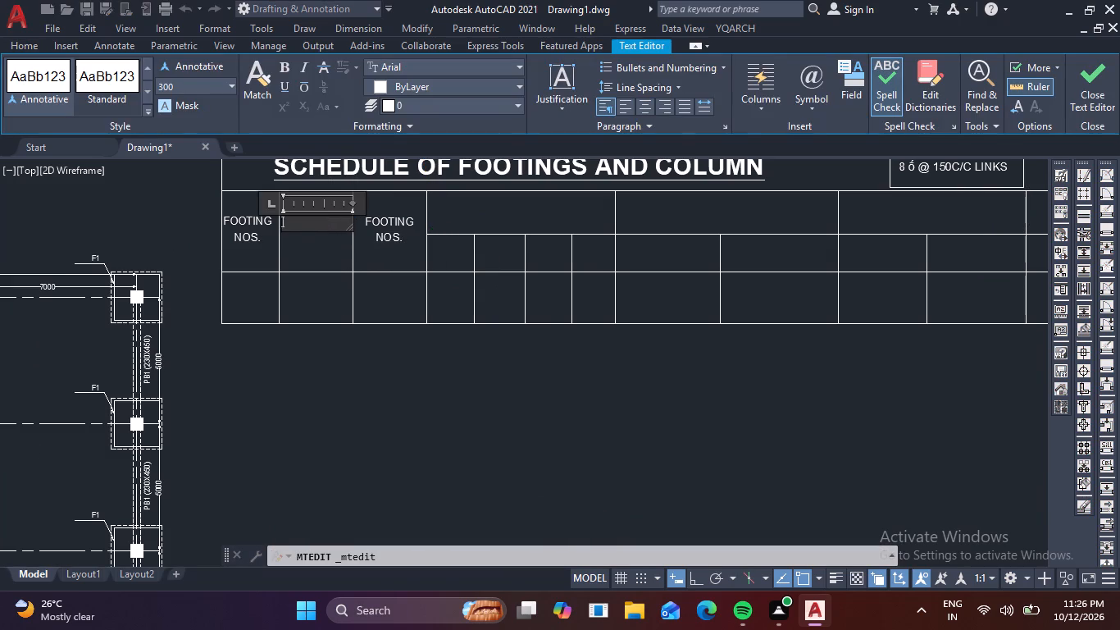
type("COLUMN")
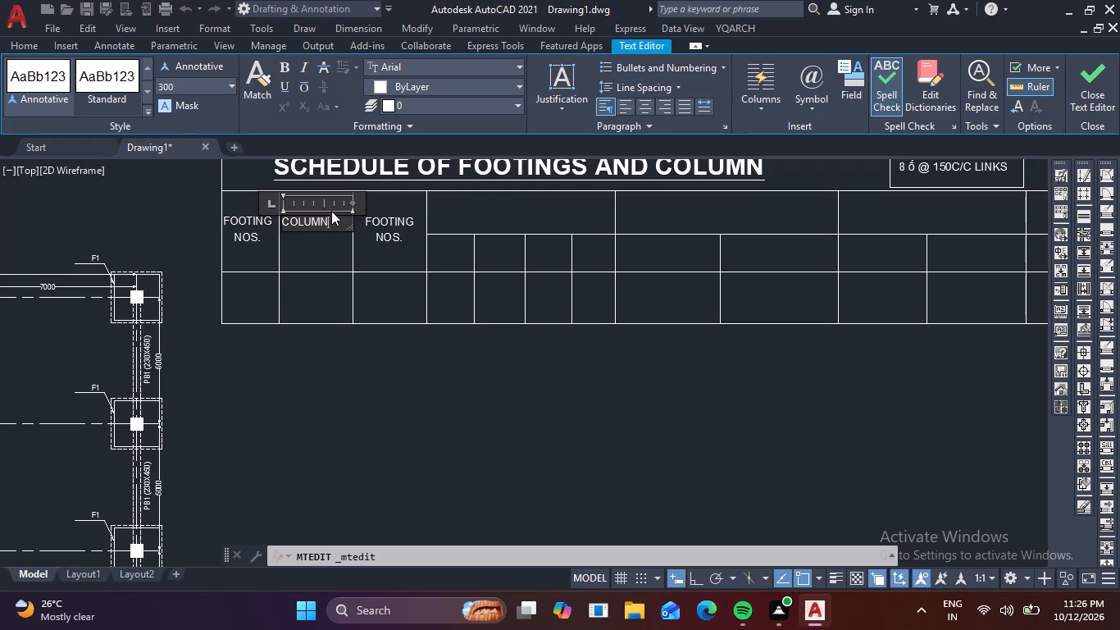
left_click_drag(337, 221, 266, 221)
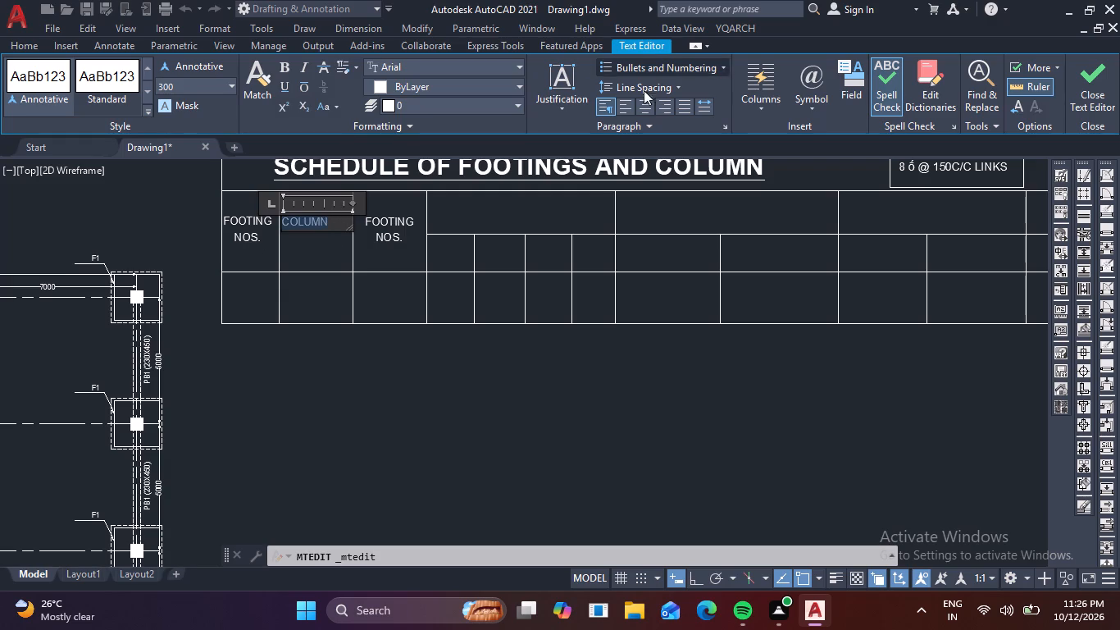
left_click(651, 109)
left_click(398, 248)
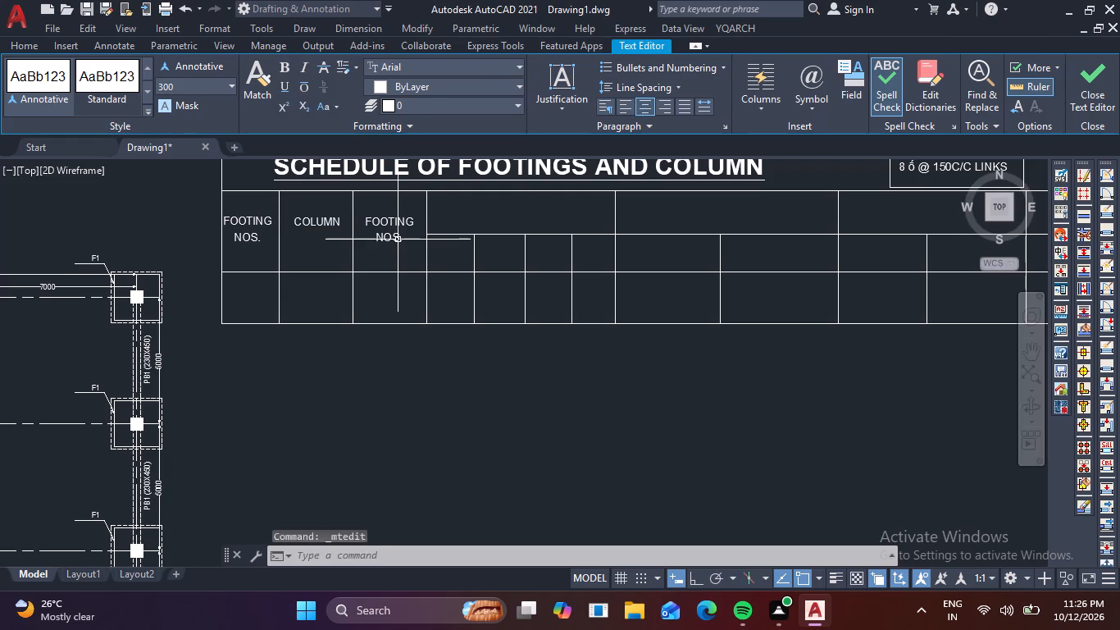
Replace the third column's heading text in the schedule with NUMBER OF COLUMNS.
double_click(398, 240)
left_click(403, 240)
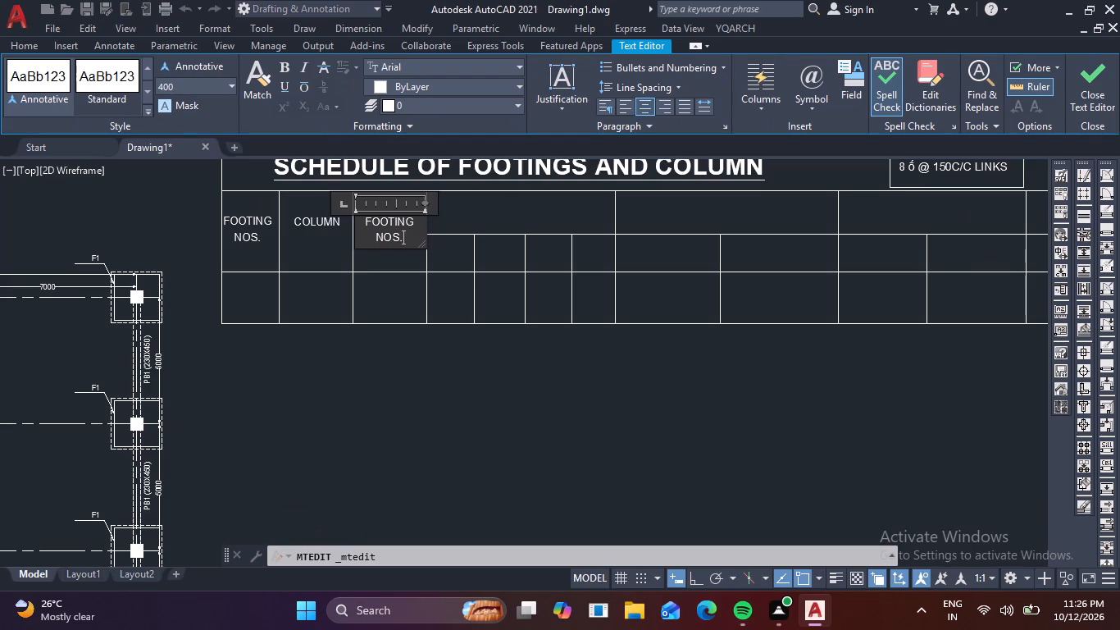
key("BackSpace")
key("BackSpace")
key("BackSpace")
key("BackSpace")
key("BackSpace")
key("BackSpace")
key("BackSpace")
key("BackSpace")
key("BackSpace")
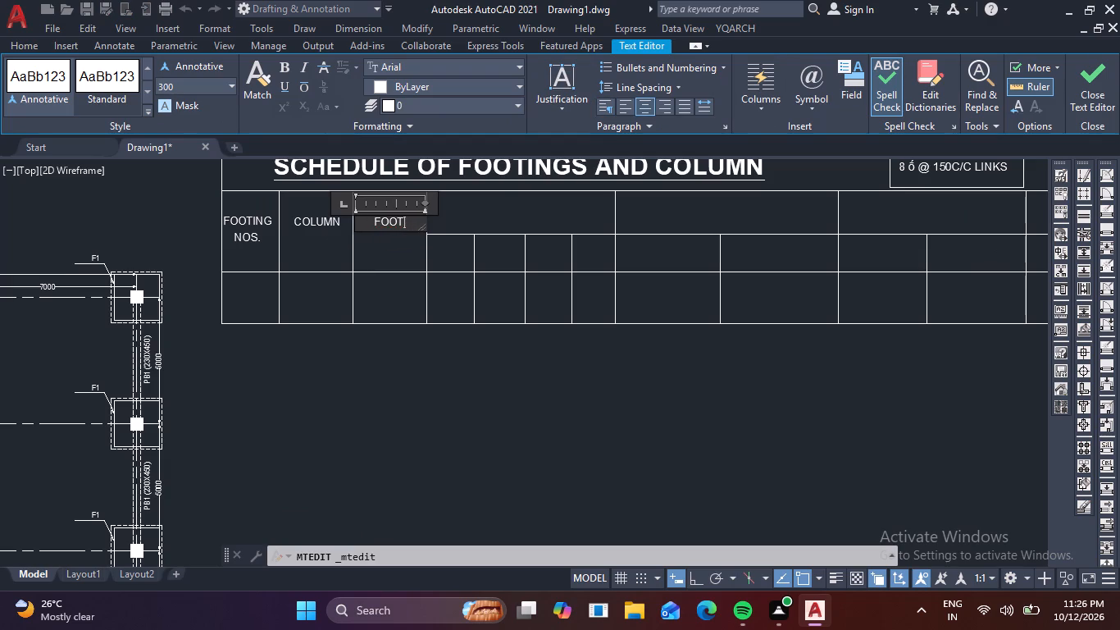
key("BackSpace")
key("BackSpace")
key("BackSpace")
key("BackSpace")
type("NUM")
type("BER")
key("space")
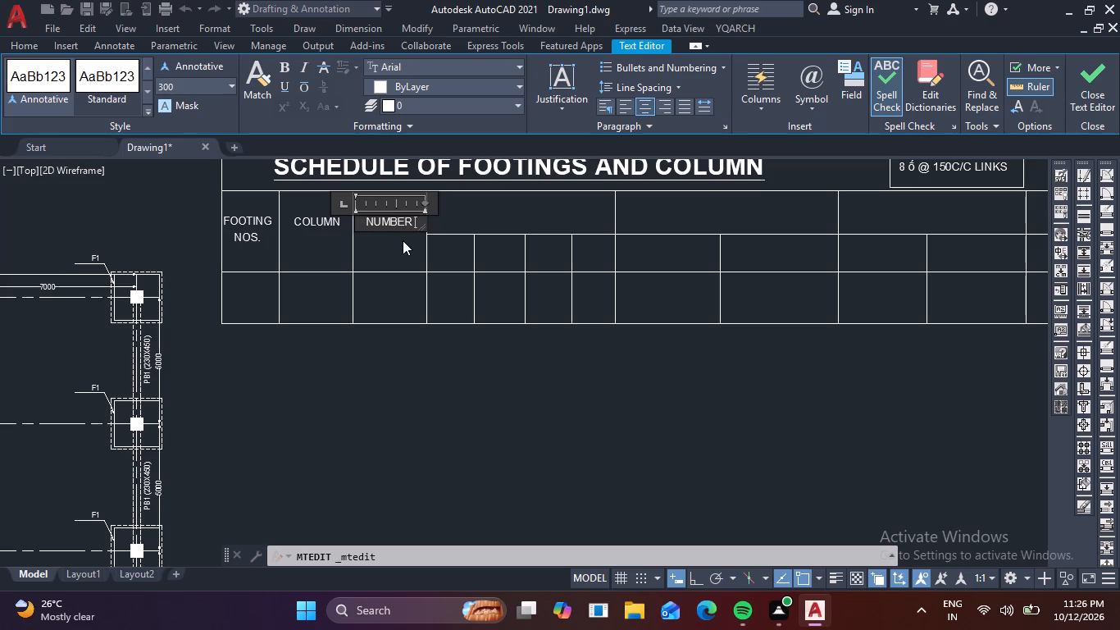
type("OF")
key("space")
type("COLUMN")
key("s")
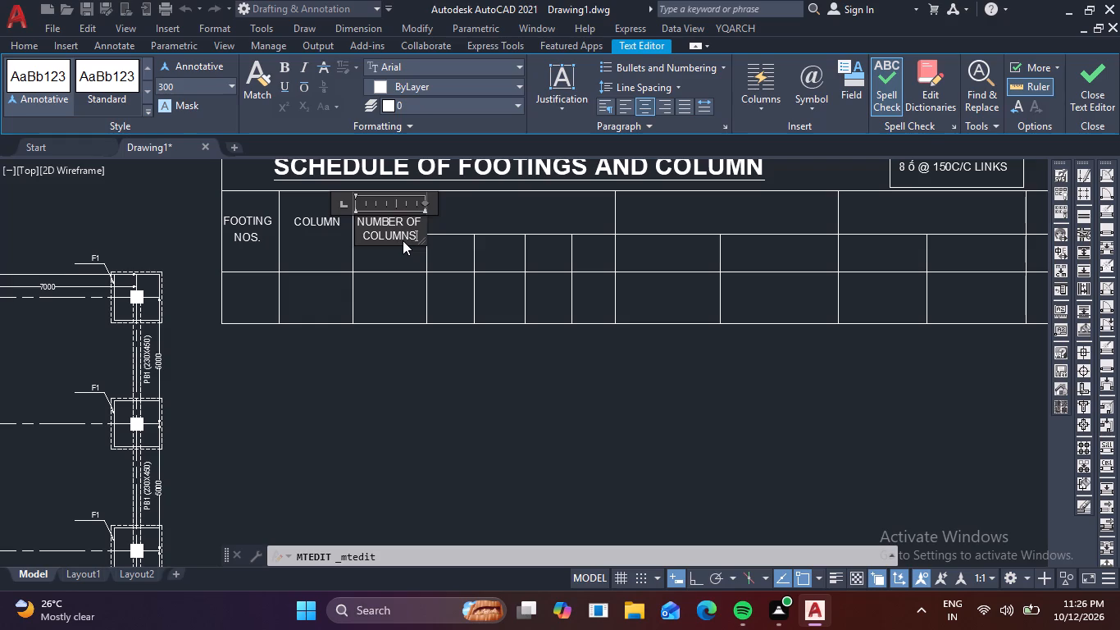
left_click(443, 219)
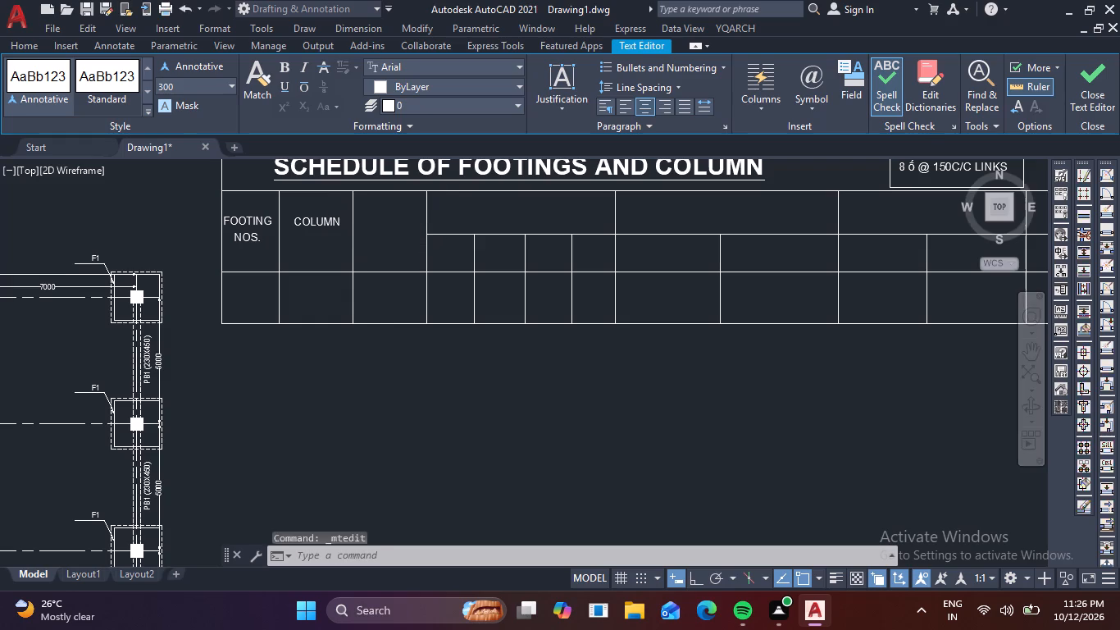
Copy the COLUMN heading into the four empty heading cells after NUMBER OF COLUMNS, including the schedule's last column.
scroll(455, 215, "up", 1)
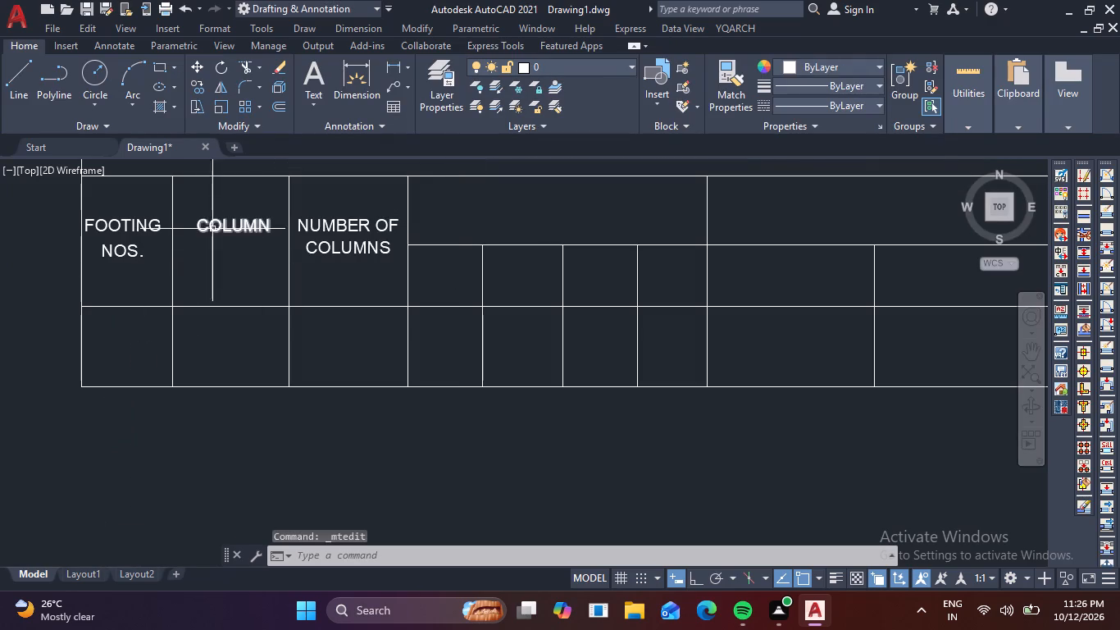
left_click(231, 226)
type("CO")
key("space")
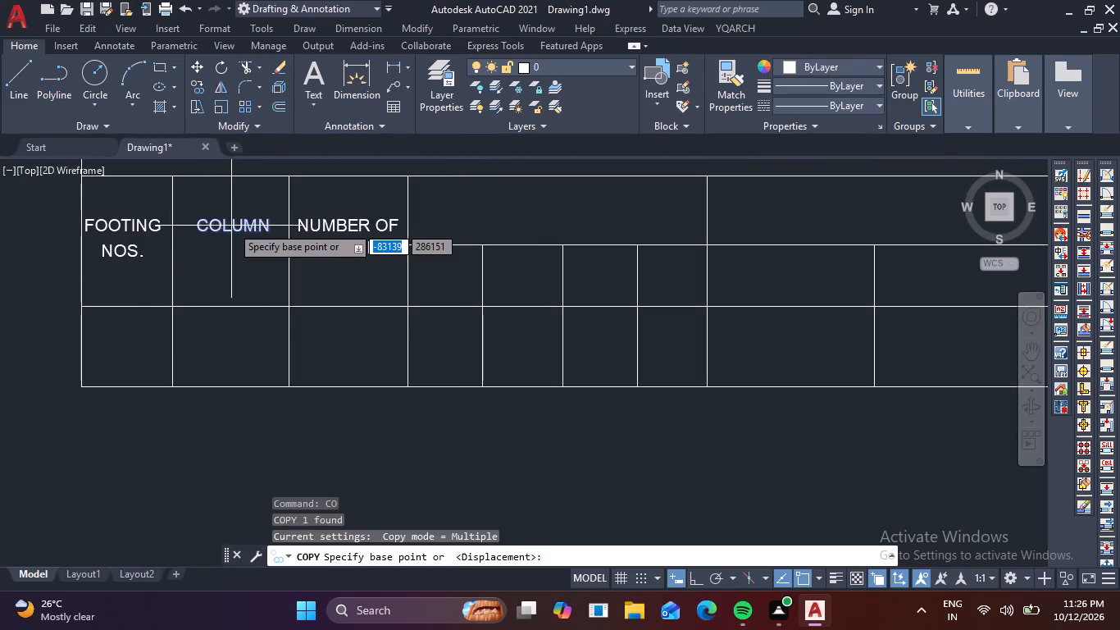
left_click(236, 229)
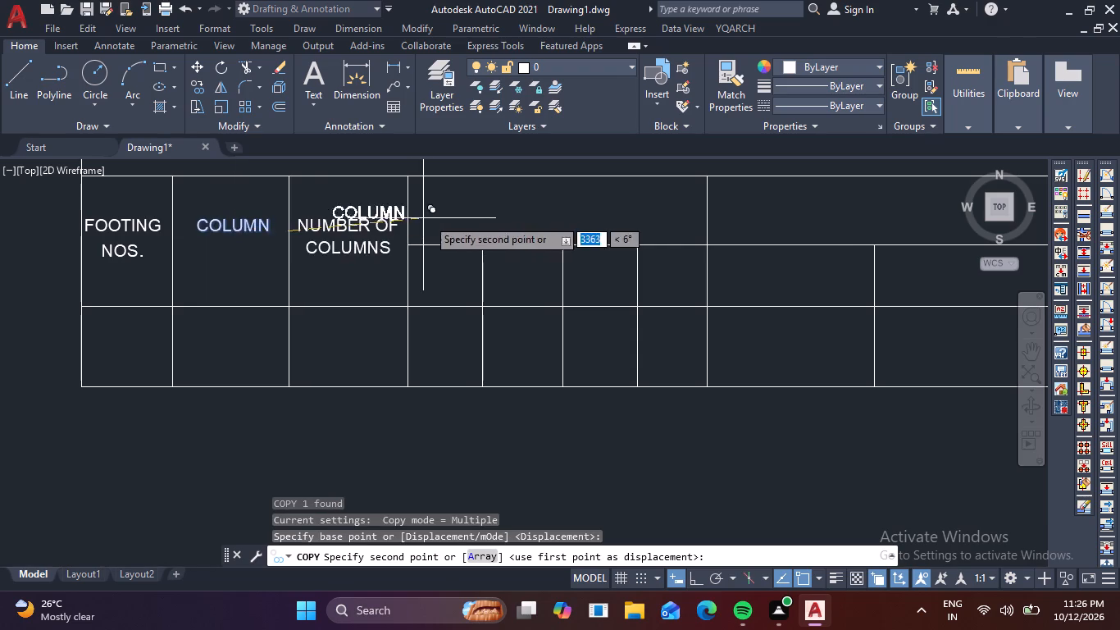
scroll(466, 218, "down", 2)
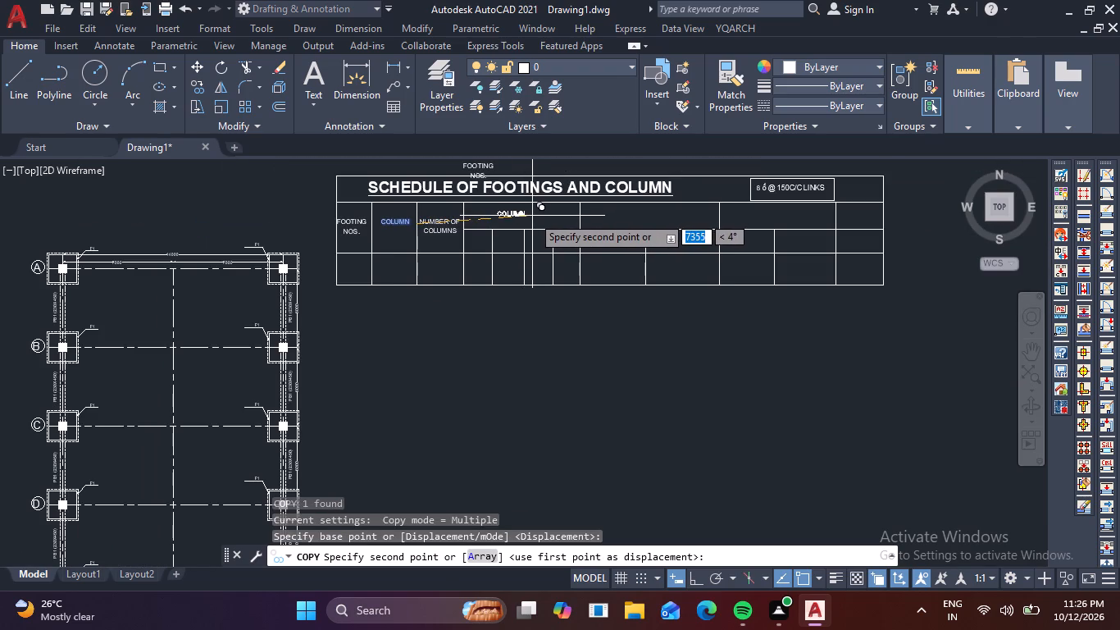
scroll(499, 217, "up", 2)
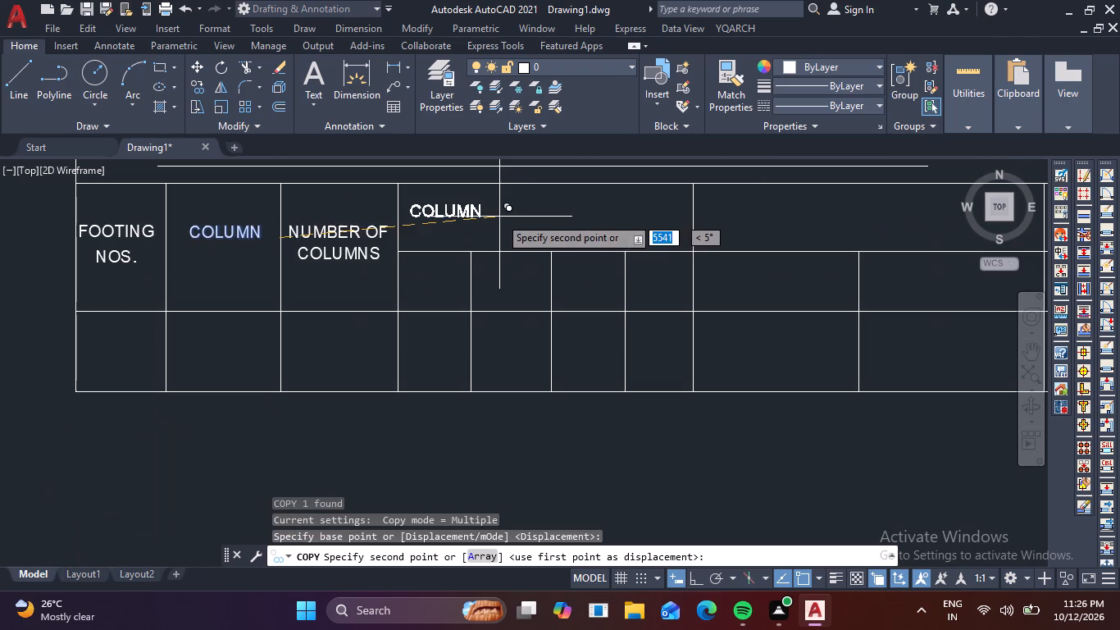
scroll(499, 227, "up", 1)
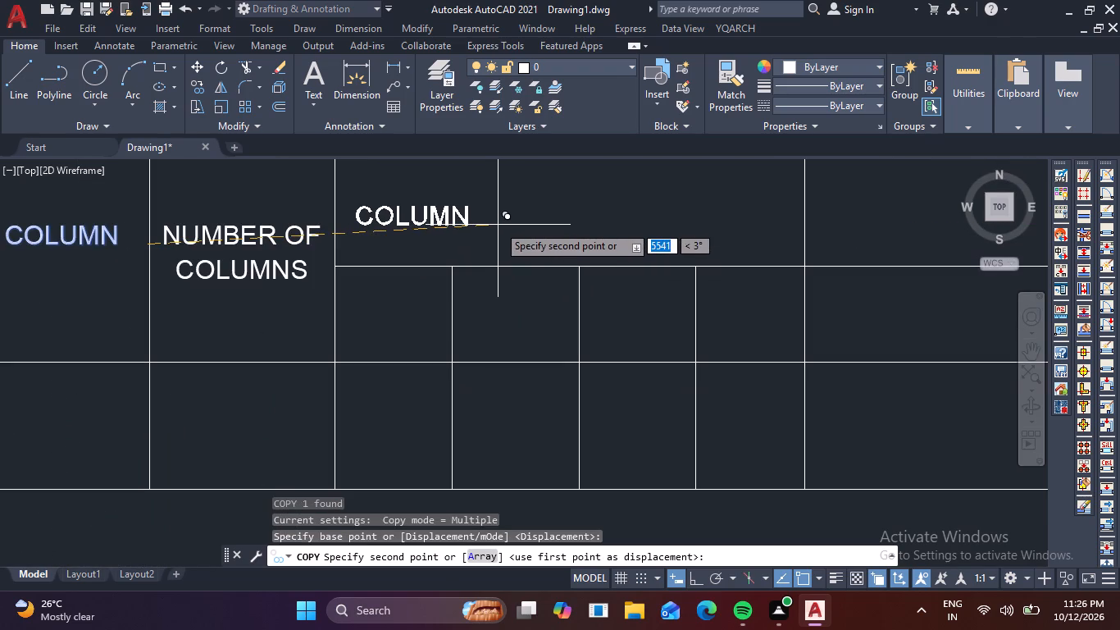
left_click(495, 222)
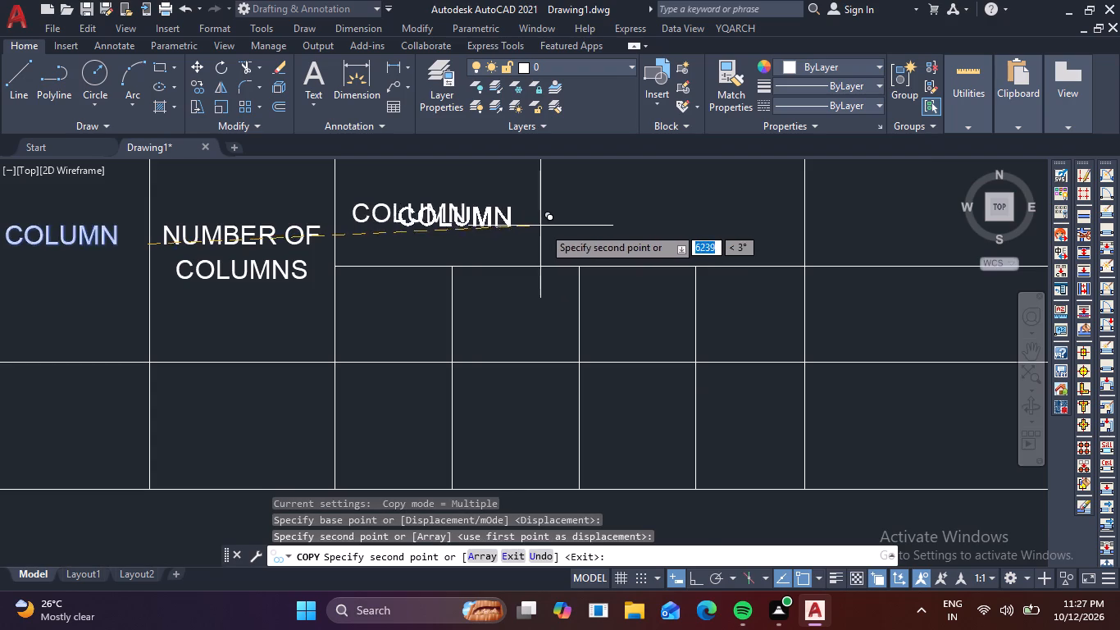
scroll(544, 228, "down", 2)
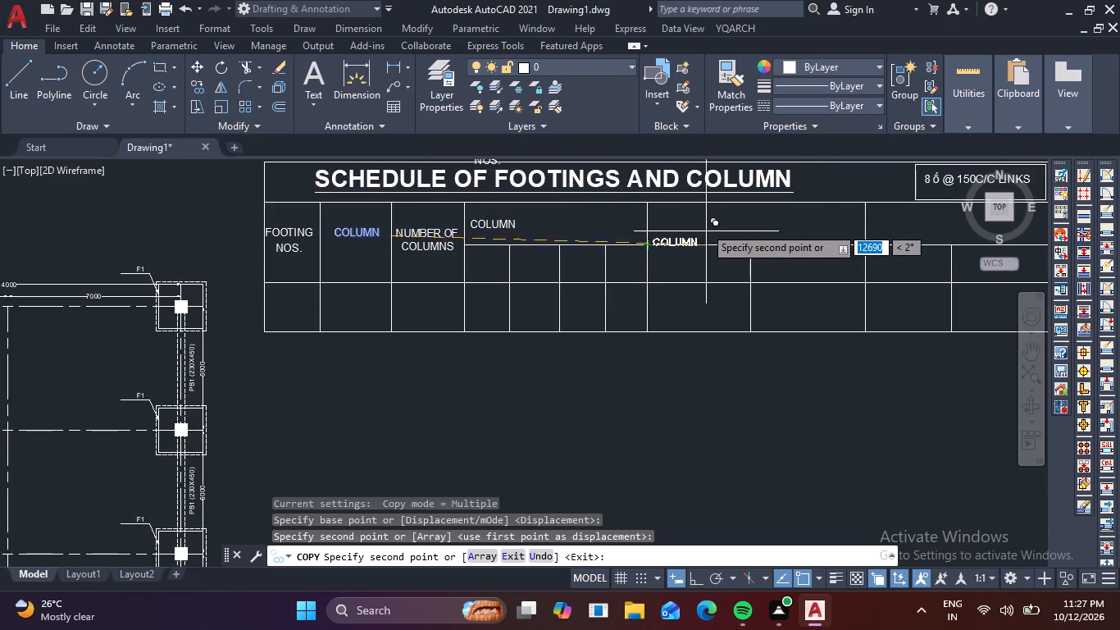
scroll(704, 226, "up", 1)
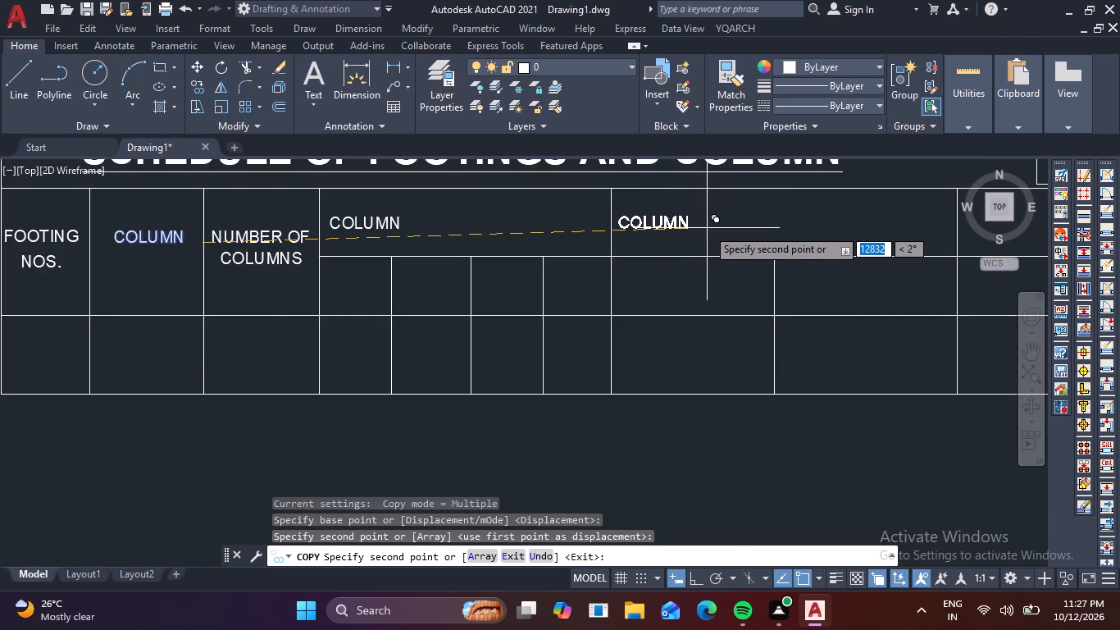
left_click(707, 228)
scroll(707, 228, "down", 2)
middle_click_drag(768, 240, 440, 320)
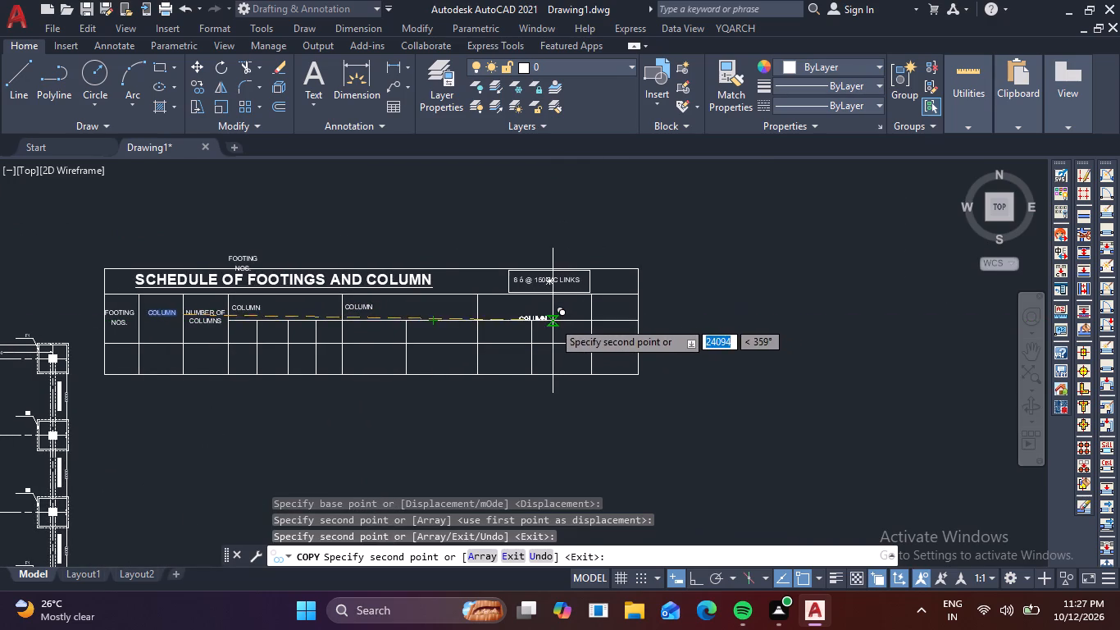
scroll(551, 317, "up", 2)
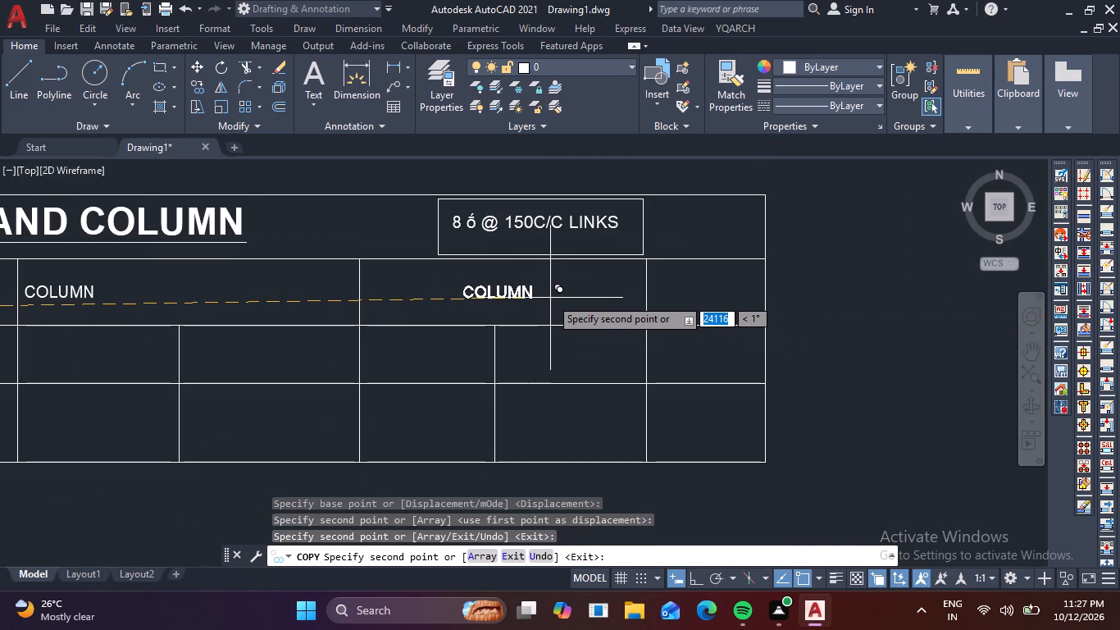
left_click(550, 298)
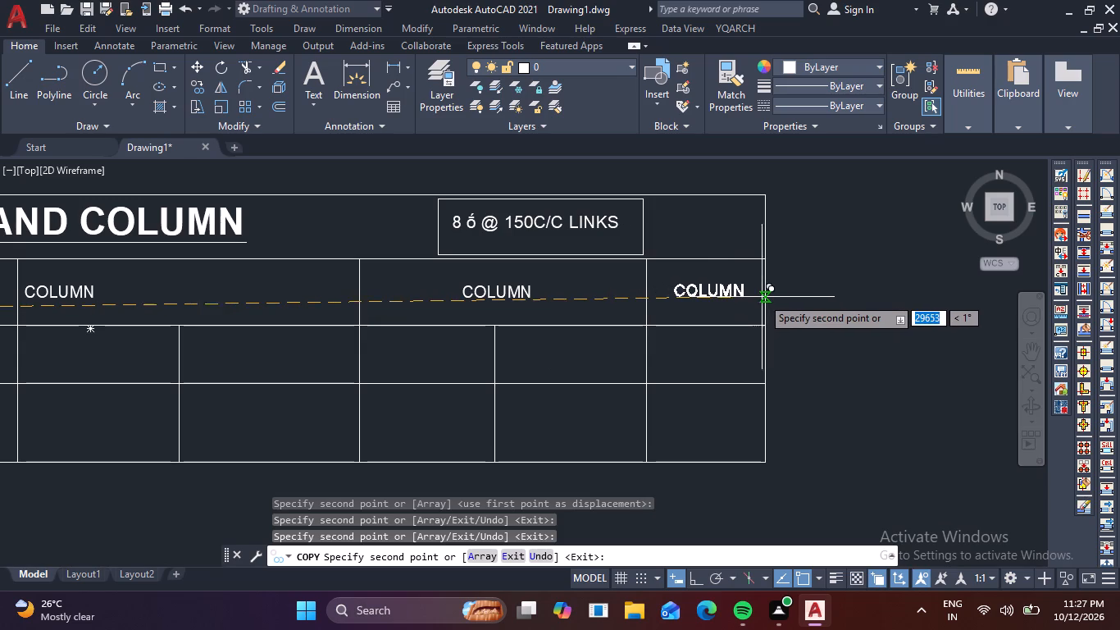
left_click(763, 300)
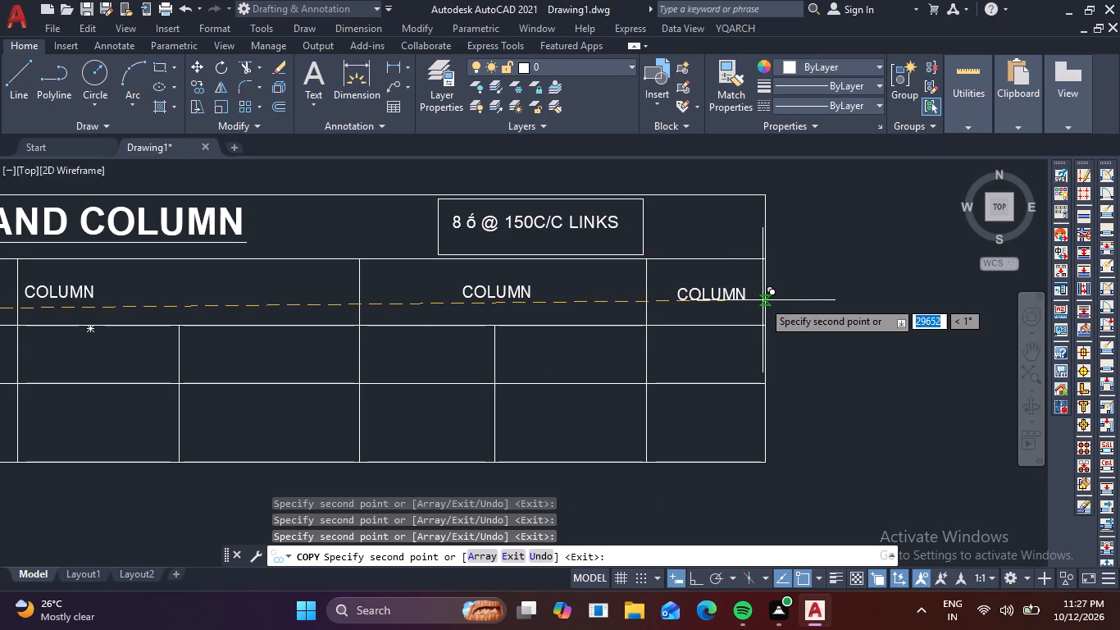
key("Escape")
Replace the COLUMN text in the schedule's last heading cell with REMARK.
double_click(729, 294)
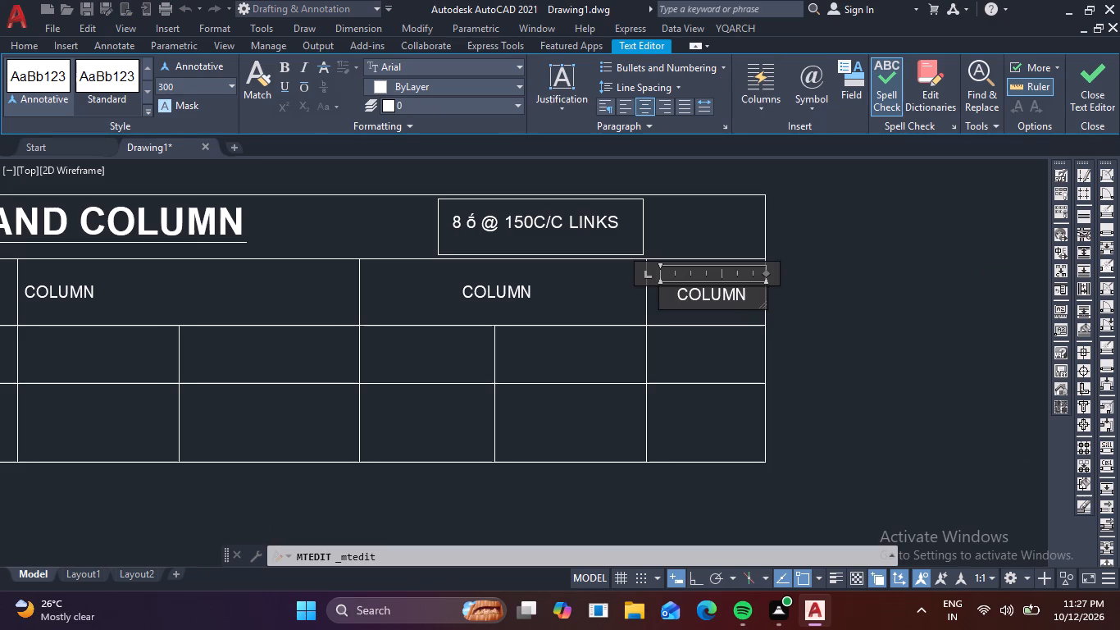
left_click(750, 294)
key("BackSpace")
key("BackSpace")
key("BackSpace")
key("BackSpace")
key("BackSpace")
key("BackSpace")
key("BackSpace")
key("BackSpace")
key("BackSpace")
key("BackSpace")
key("BackSpace")
key("BackSpace")
key("BackSpace")
key("BackSpace")
key("BackSpace")
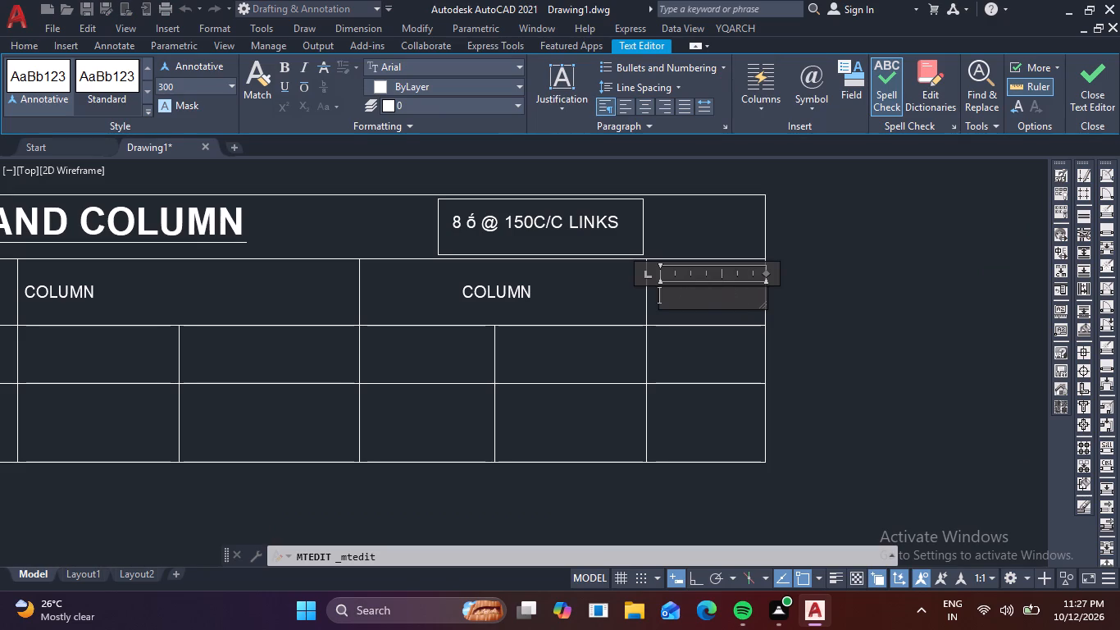
type("RE")
type("MAR")
type("K")
key("space")
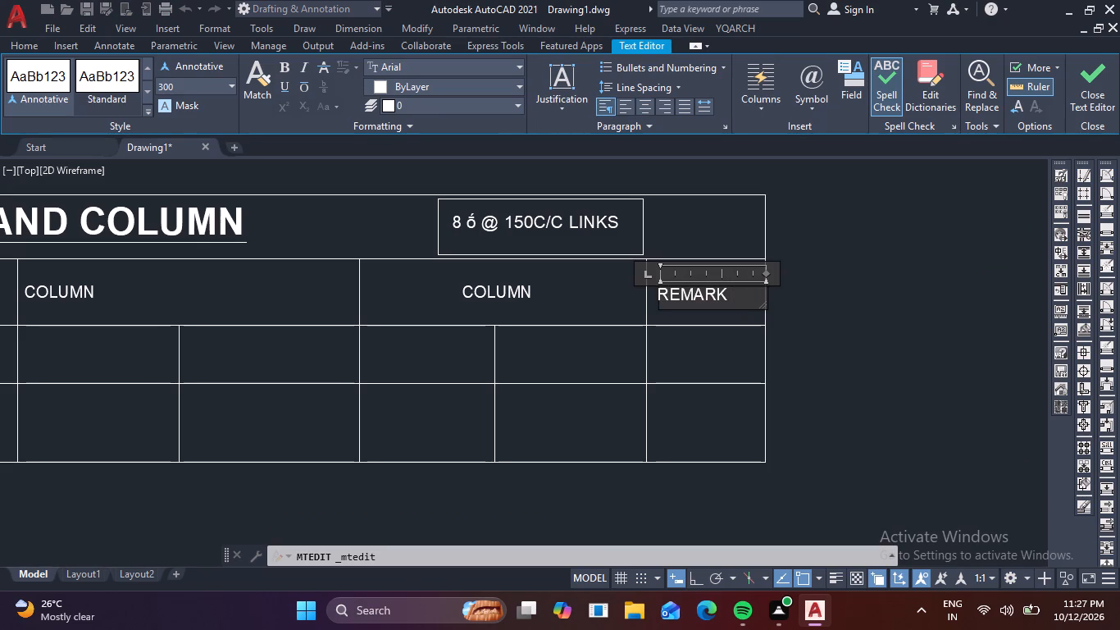
left_click(555, 322)
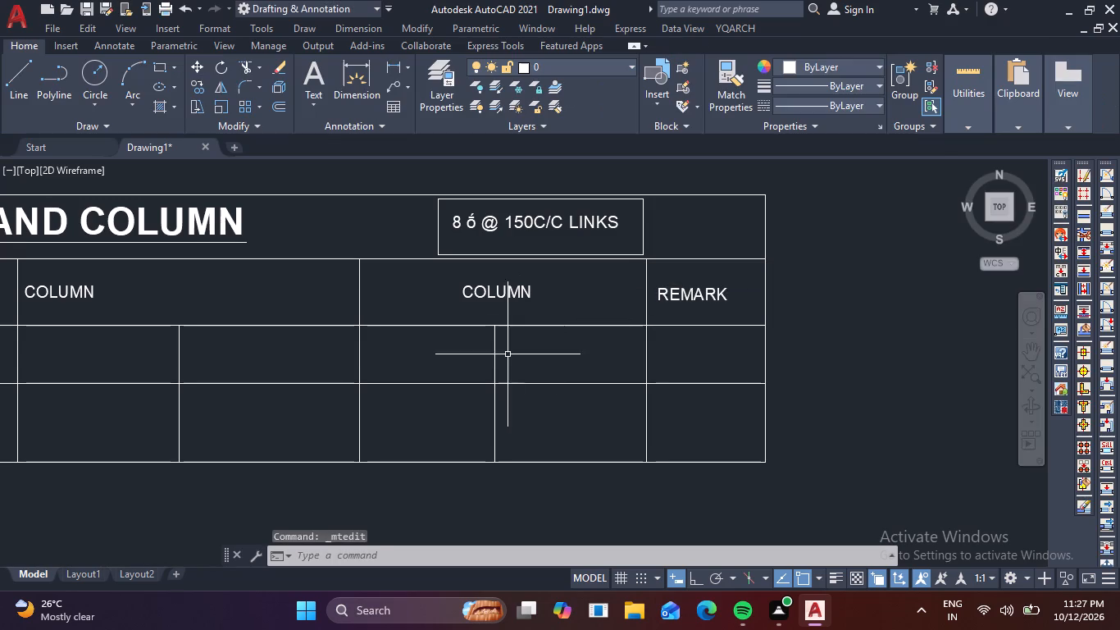
Replace the COLUMN text in the heading cell above the first pair of wide subcolumns with FOOTING REINFORCEMENT.
middle_click_drag(742, 323, 769, 319)
middle_click_drag(454, 363, 709, 340)
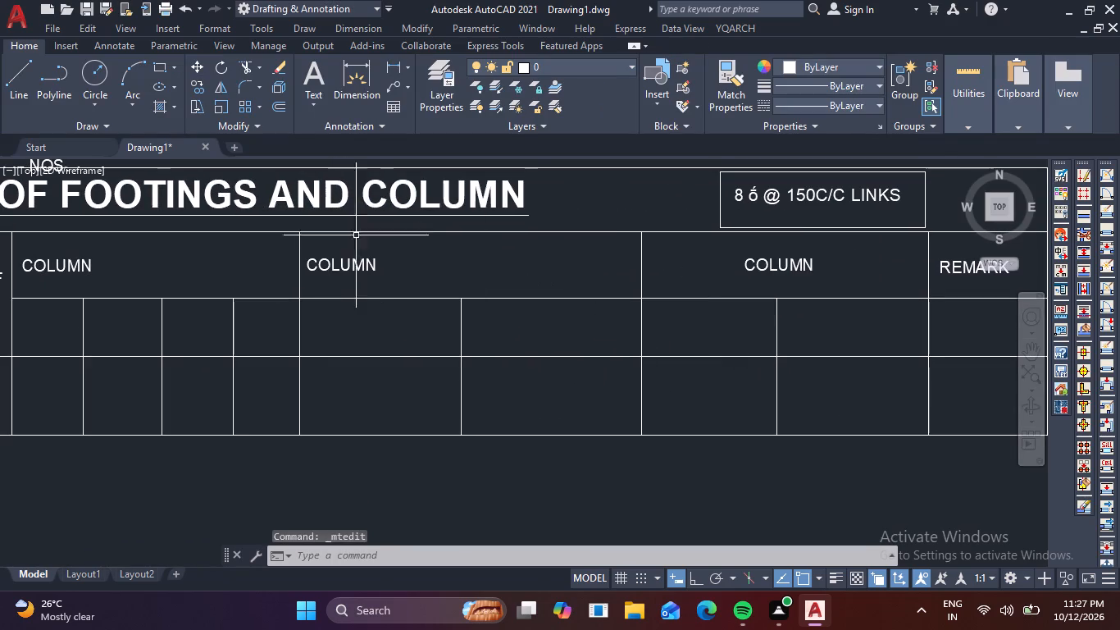
double_click(373, 261)
left_click(377, 264)
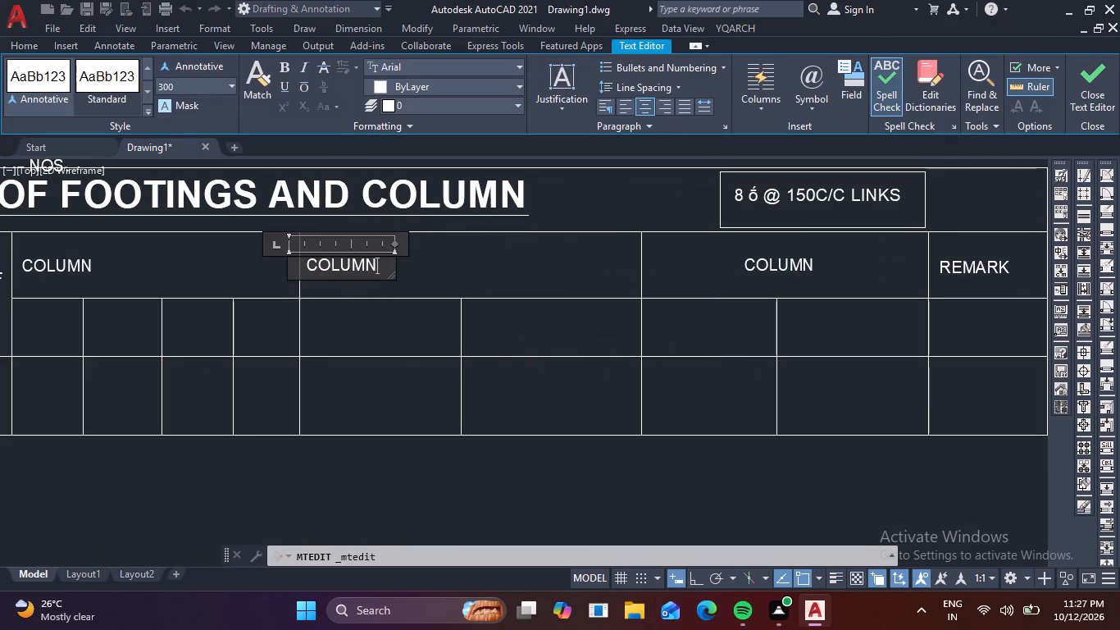
key("BackSpace")
key("BackSpace")
key("BackSpace")
key("BackSpace")
key("BackSpace")
key("BackSpace")
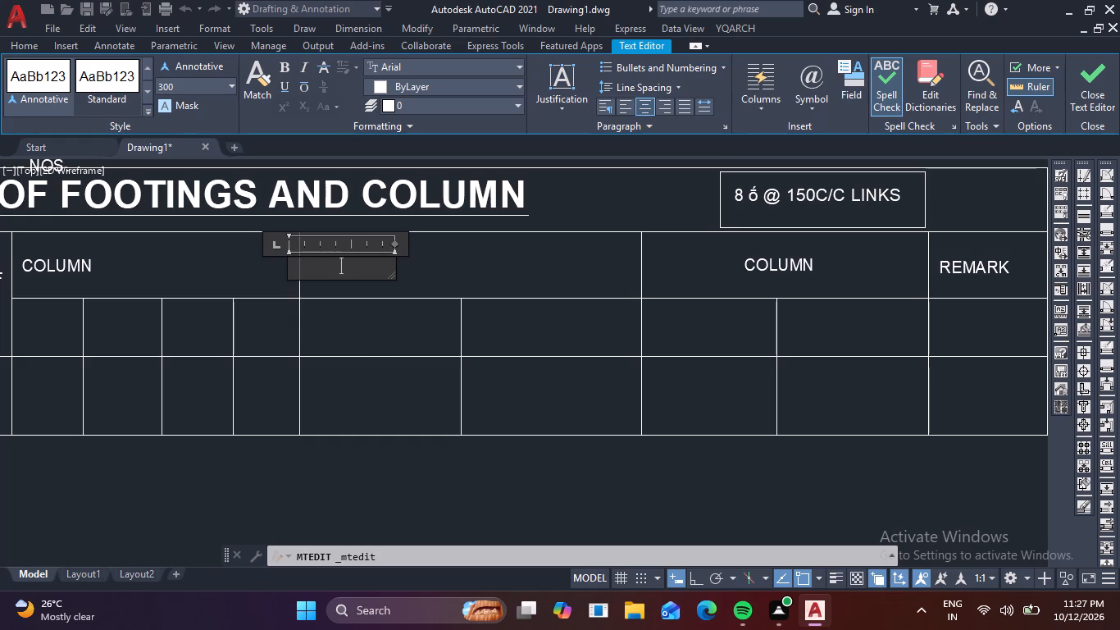
type("FOOTING")
key("space")
type("RE")
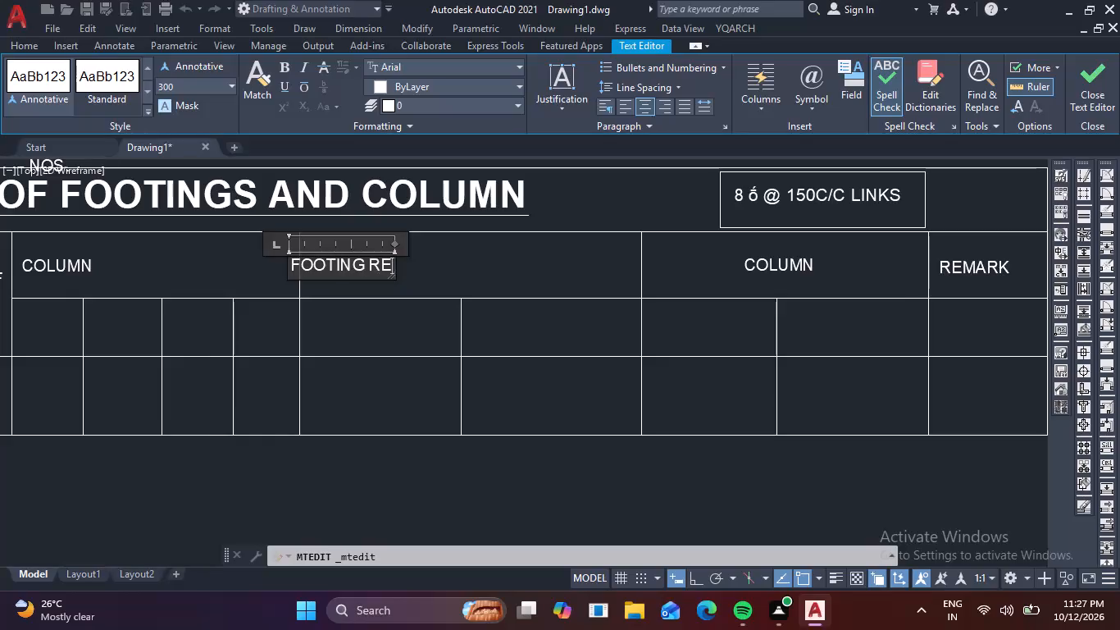
type("INFORCEMENT")
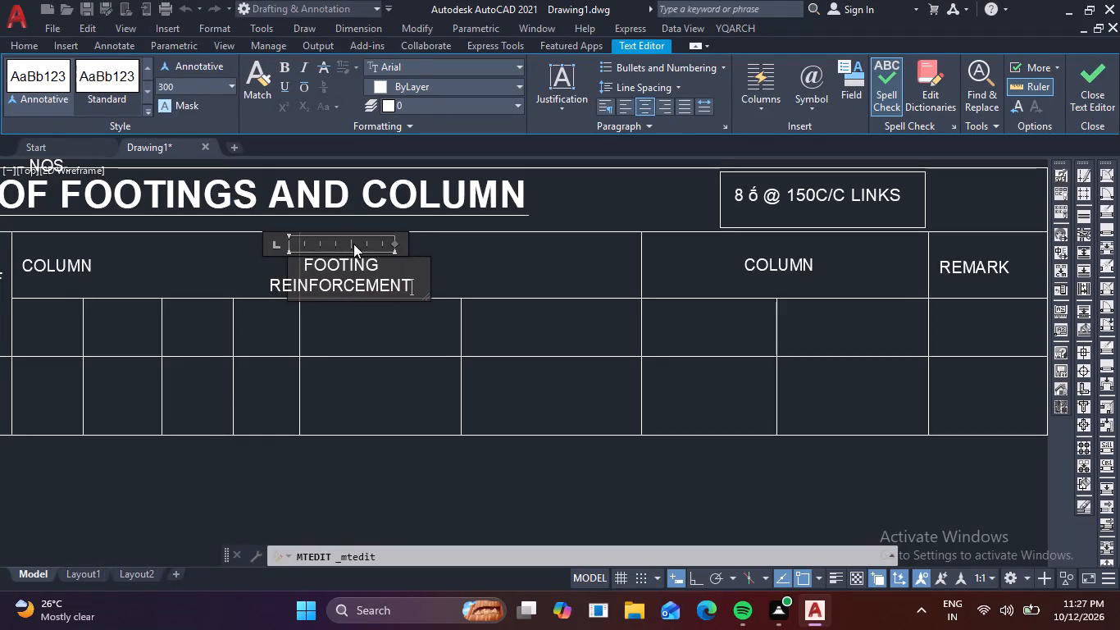
Widen the FOOTING REINFORCEMENT text frame to the cell's far edge so the heading sits centred on one line.
left_click_drag(393, 247, 553, 243)
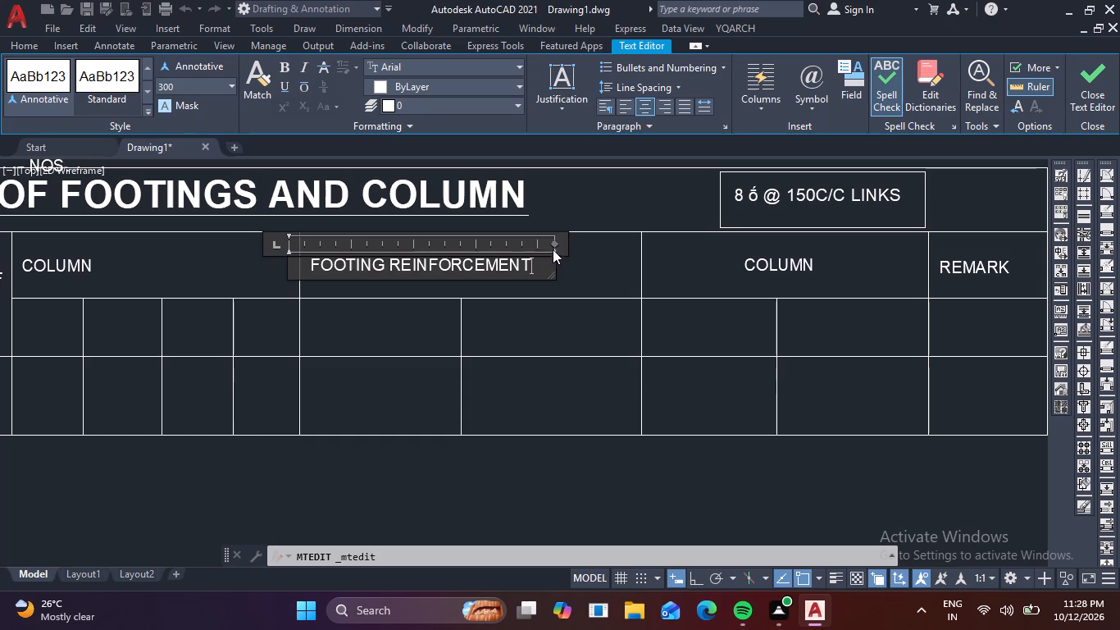
left_click_drag(552, 244, 647, 249)
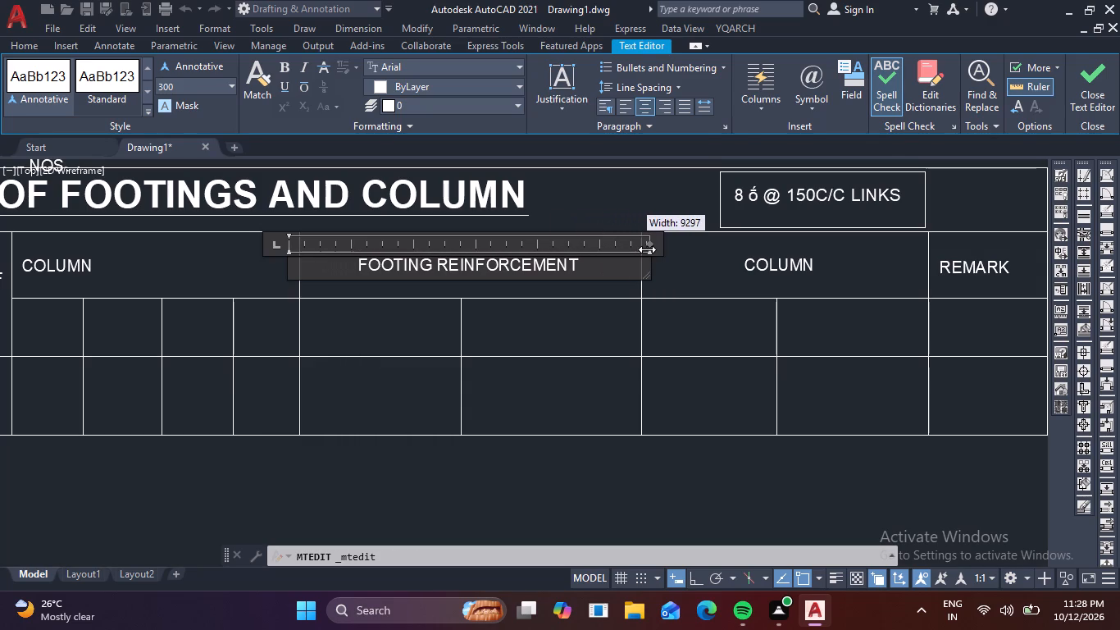
left_click_drag(647, 249, 638, 248)
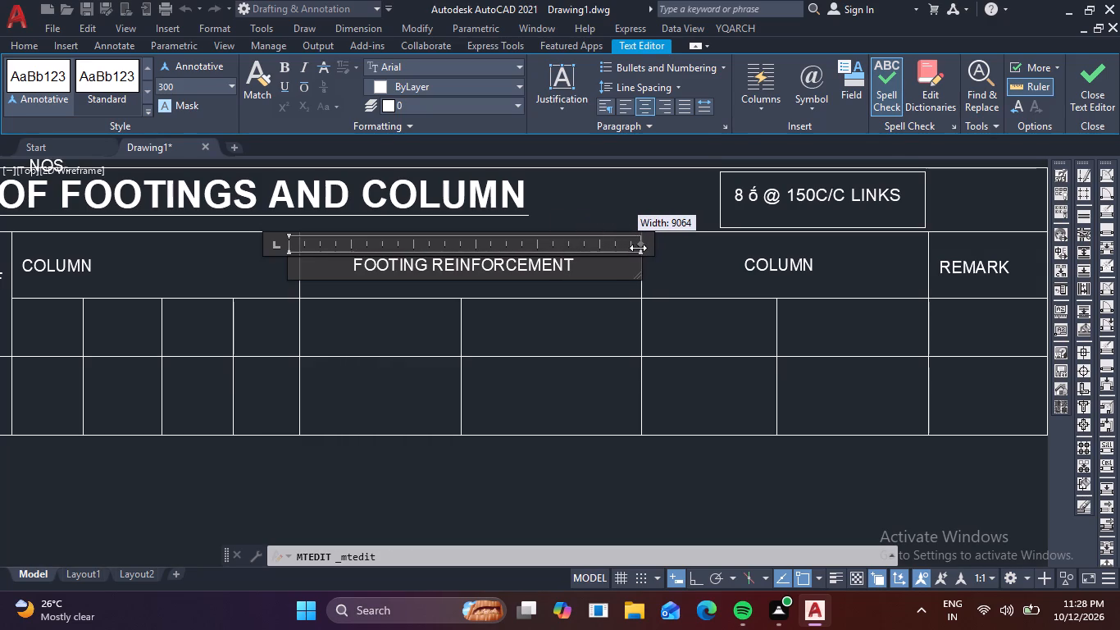
left_click_drag(638, 248, 643, 249)
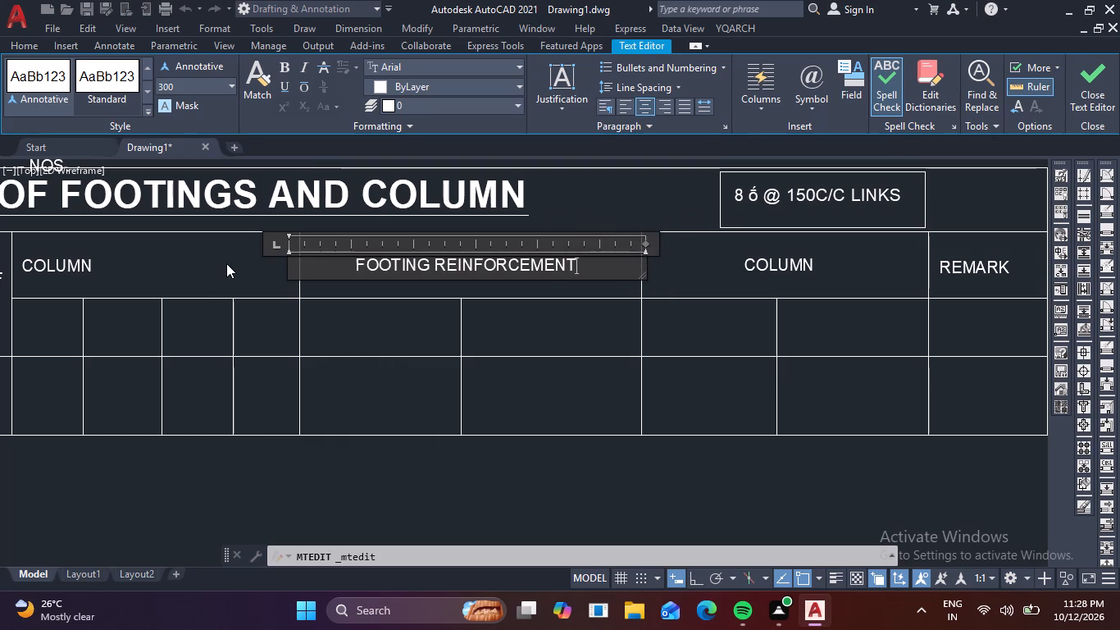
left_click(228, 262)
middle_click_drag(239, 266, 442, 285)
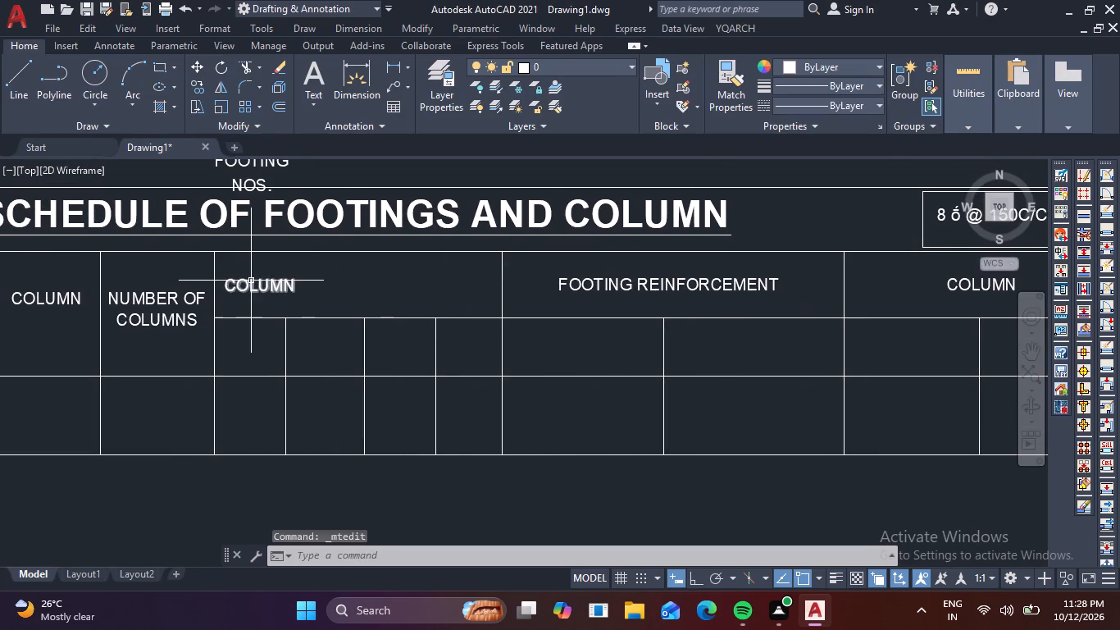
Replace the COLUMN text in the heading cell above the four narrow subcolumns with DETAILS OF FOOTINGS.
double_click(253, 282)
double_click(275, 286)
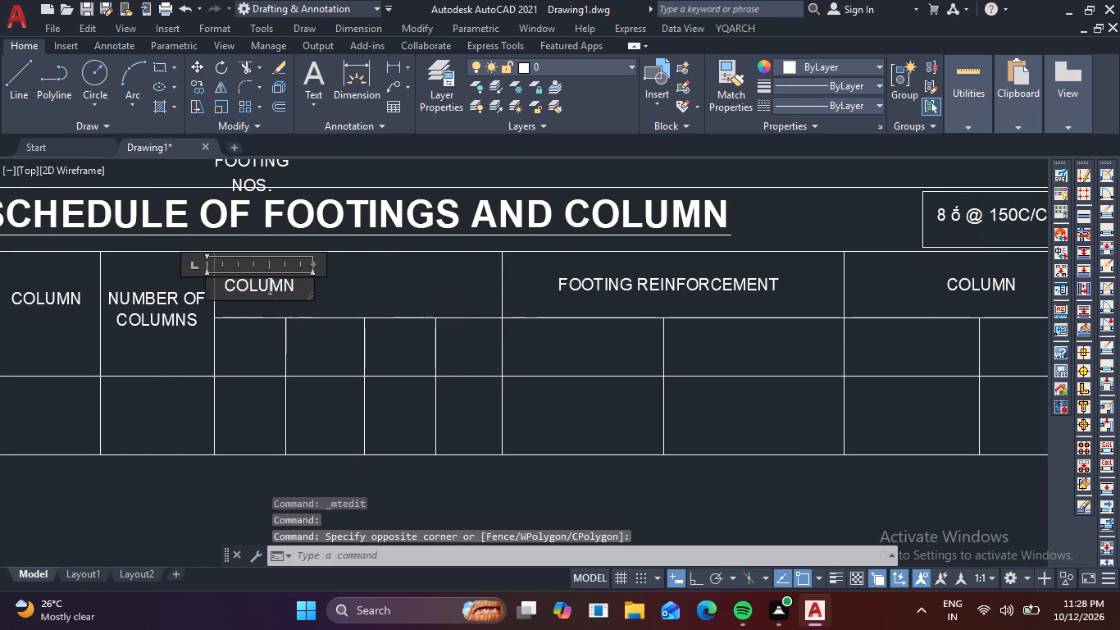
left_click(296, 289)
key("BackSpace")
key("BackSpace")
key("BackSpace")
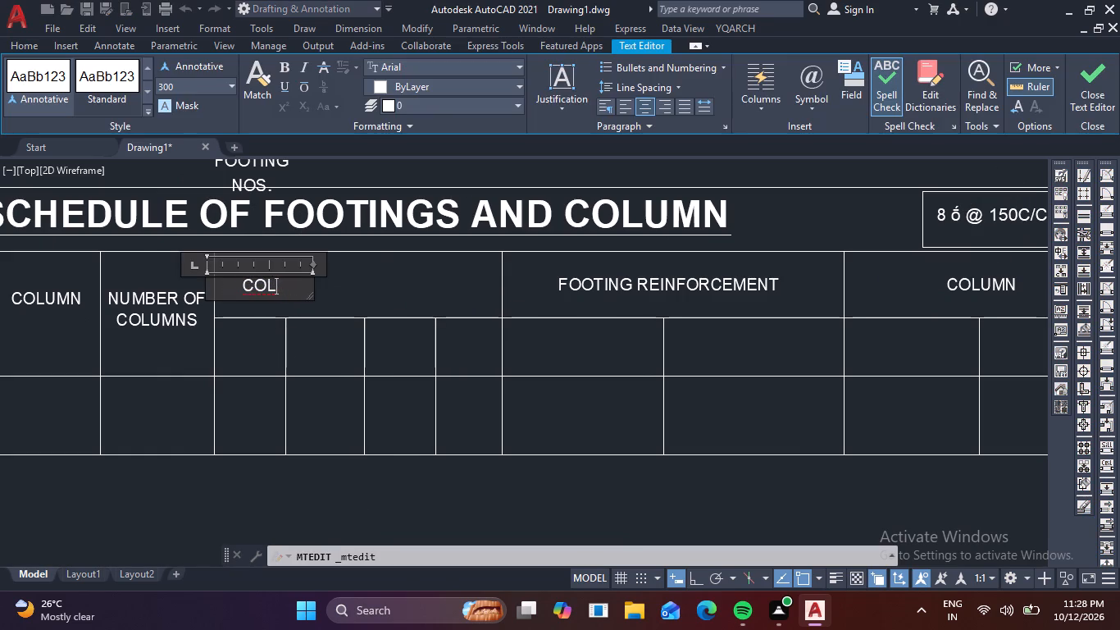
key("BackSpace")
key("BackSpace")
key("BackSpace")
type("DE")
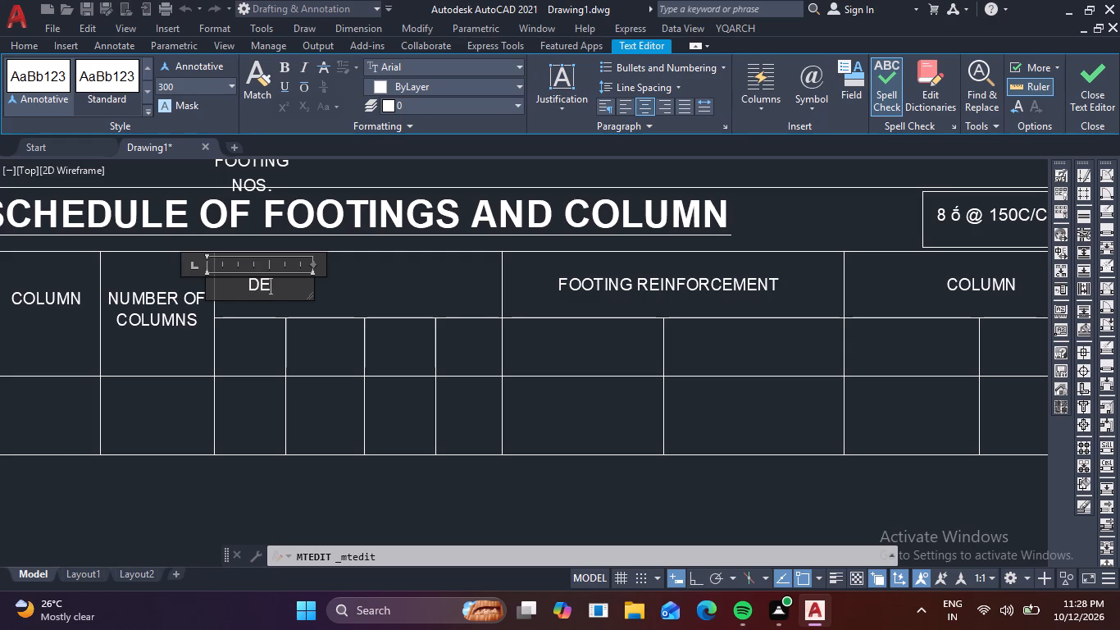
type("TAIL")
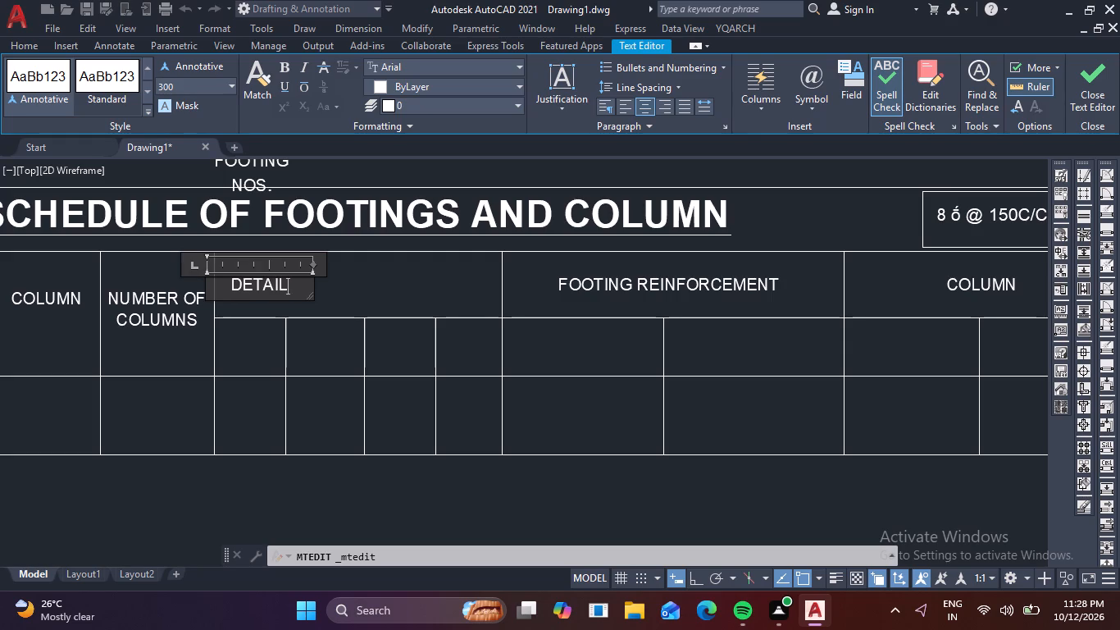
type("S")
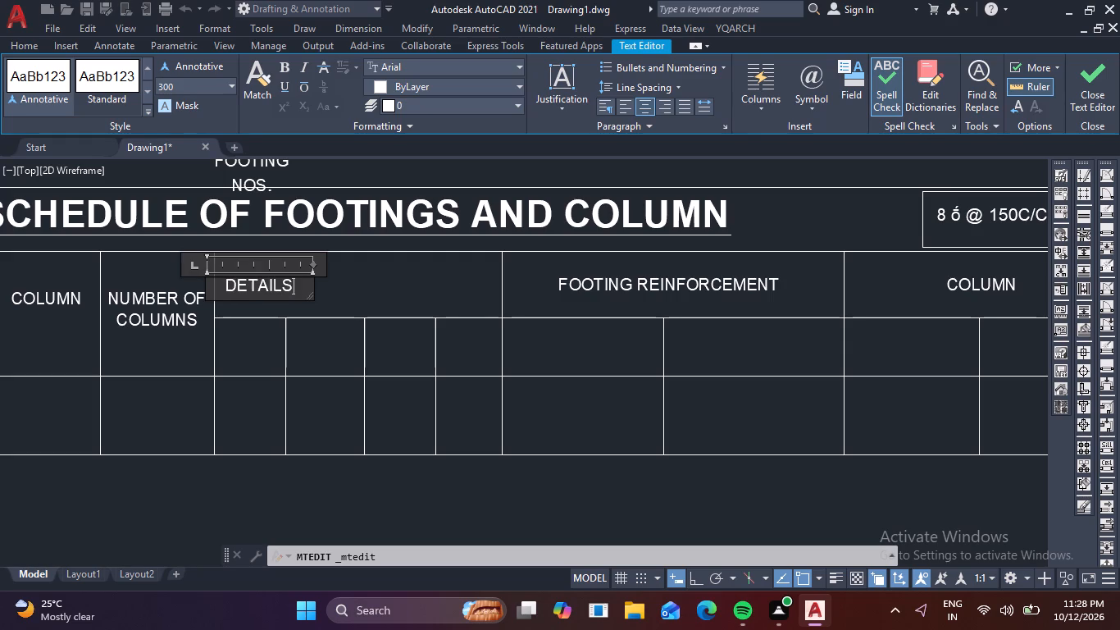
key("space")
type("OF")
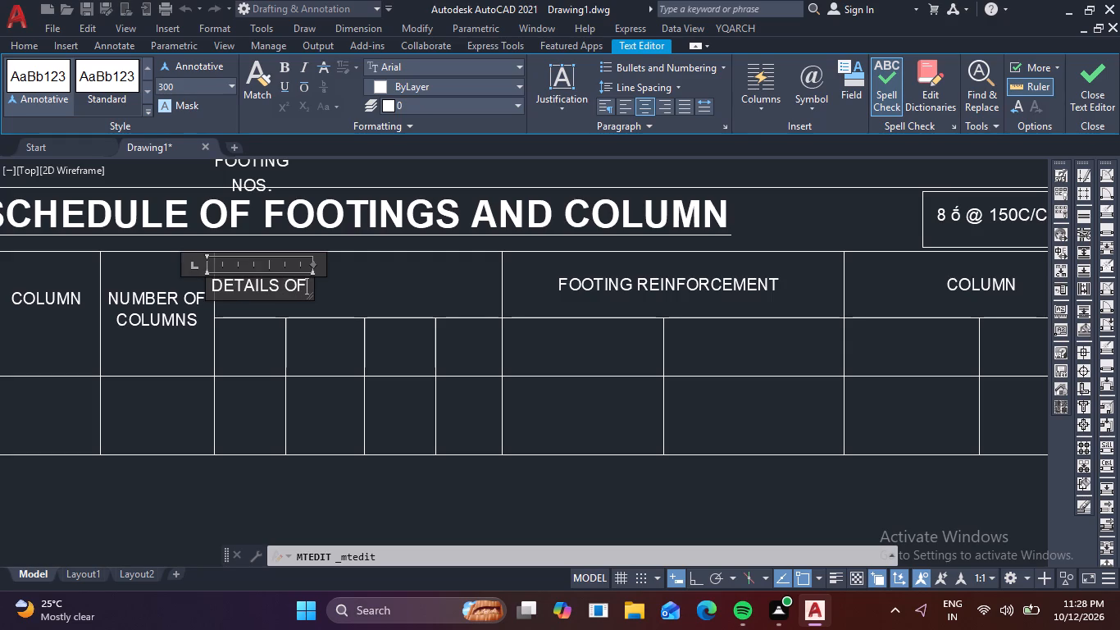
key("space")
type("FOOT")
type("INH")
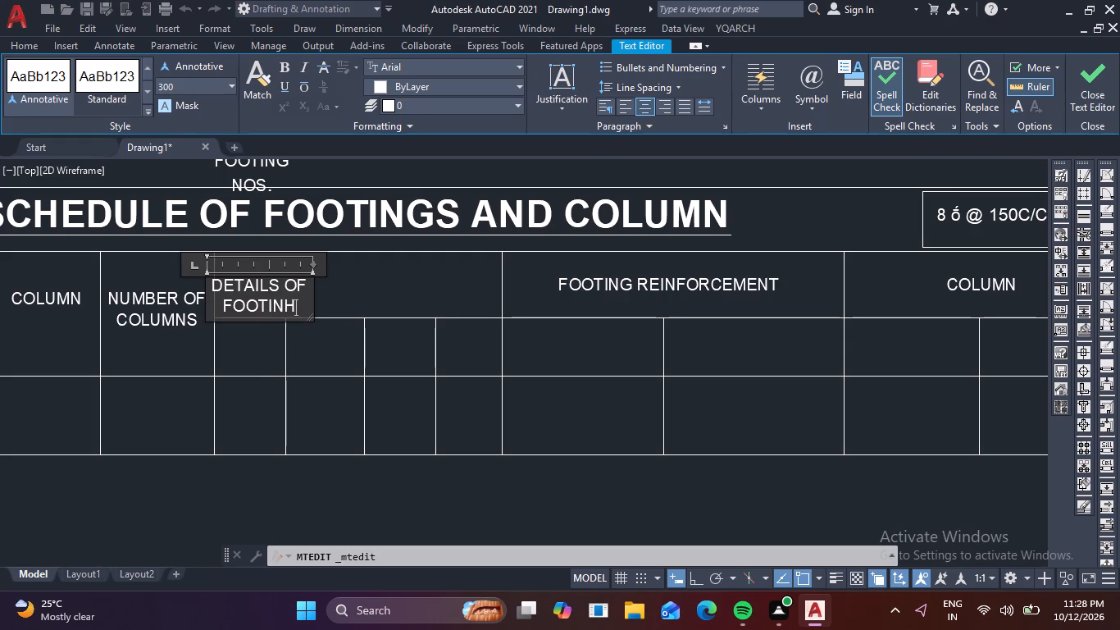
key("BackSpace")
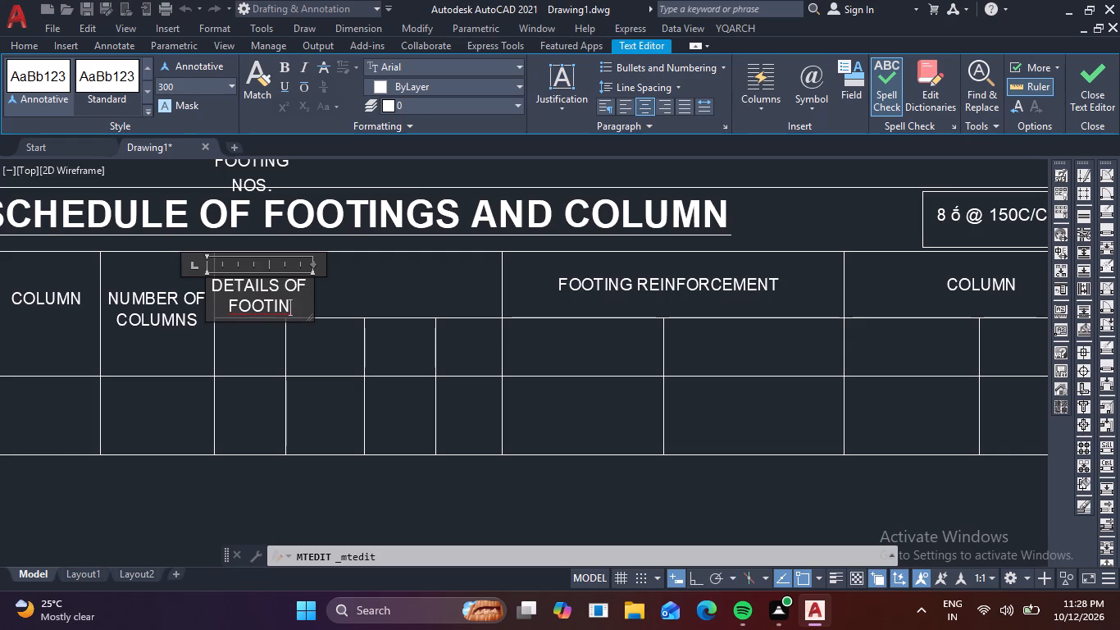
type("GS")
Widen the DETAILS OF FOOTINGS text frame to the cell's far edge so the heading sits centred on one line.
left_click_drag(312, 264, 490, 263)
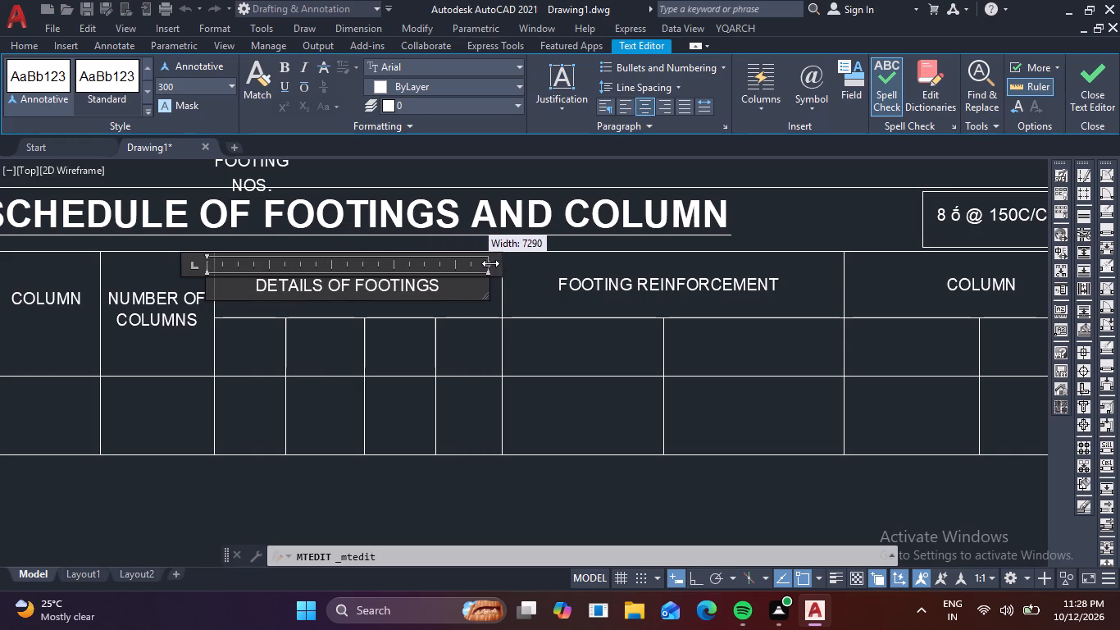
left_click_drag(490, 263, 500, 264)
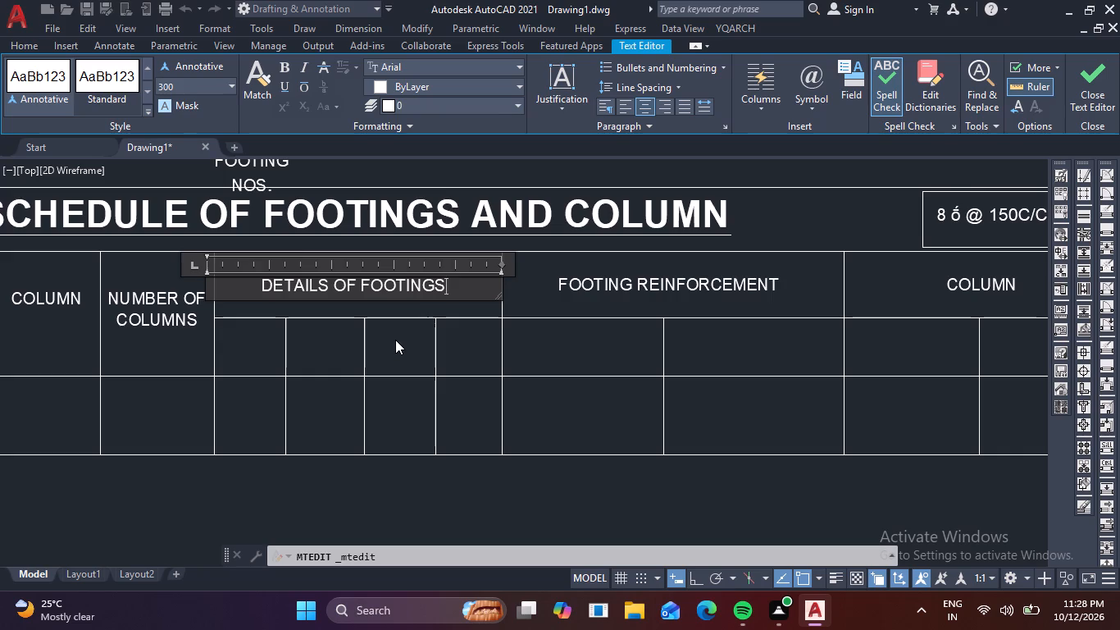
left_click(395, 340)
Replace the spare FOOTING NOS. text above the schedule title with F1.
scroll(395, 340, "down", 2)
middle_click_drag(398, 341, 482, 281)
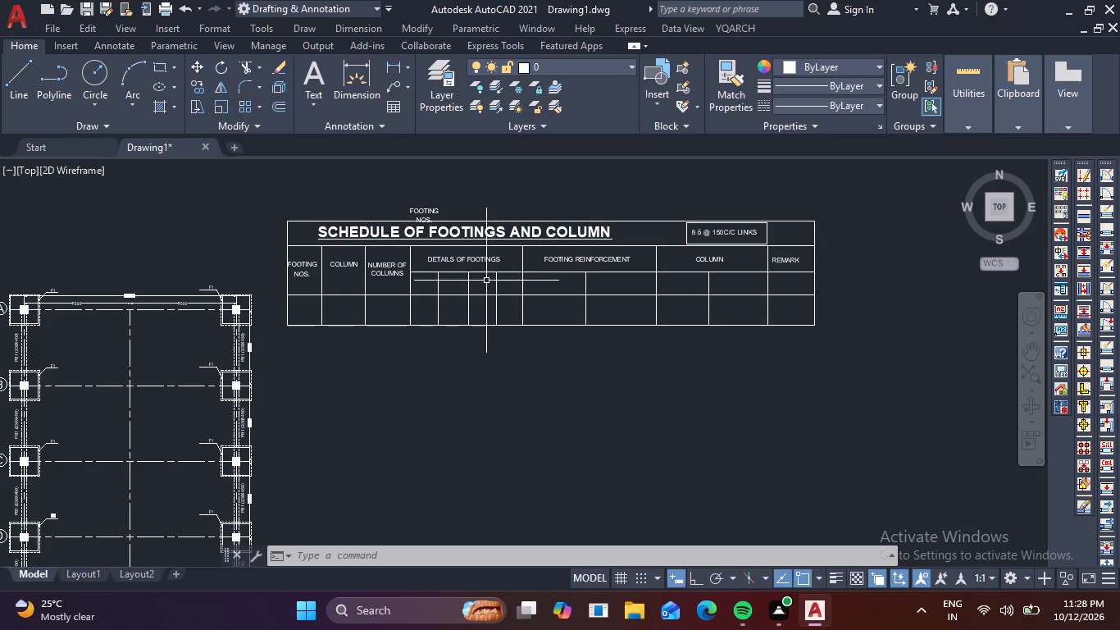
scroll(412, 213, "up", 3)
double_click(444, 220)
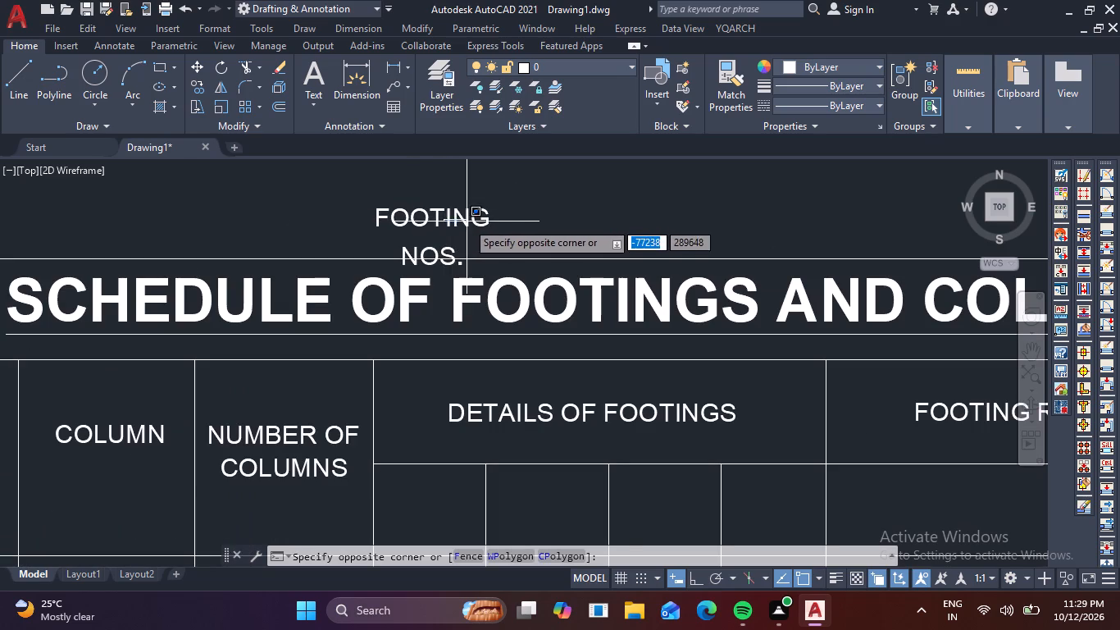
left_click(470, 217)
double_click(465, 211)
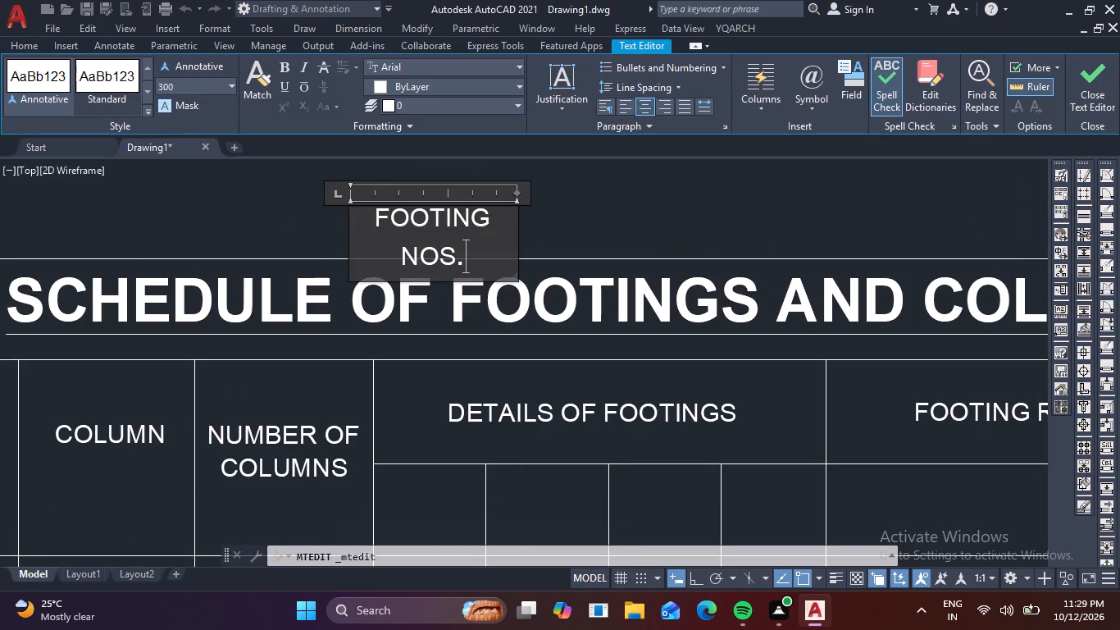
left_click(489, 272)
key("BackSpace")
key("BackSpace")
key("BackSpace")
key("BackSpace")
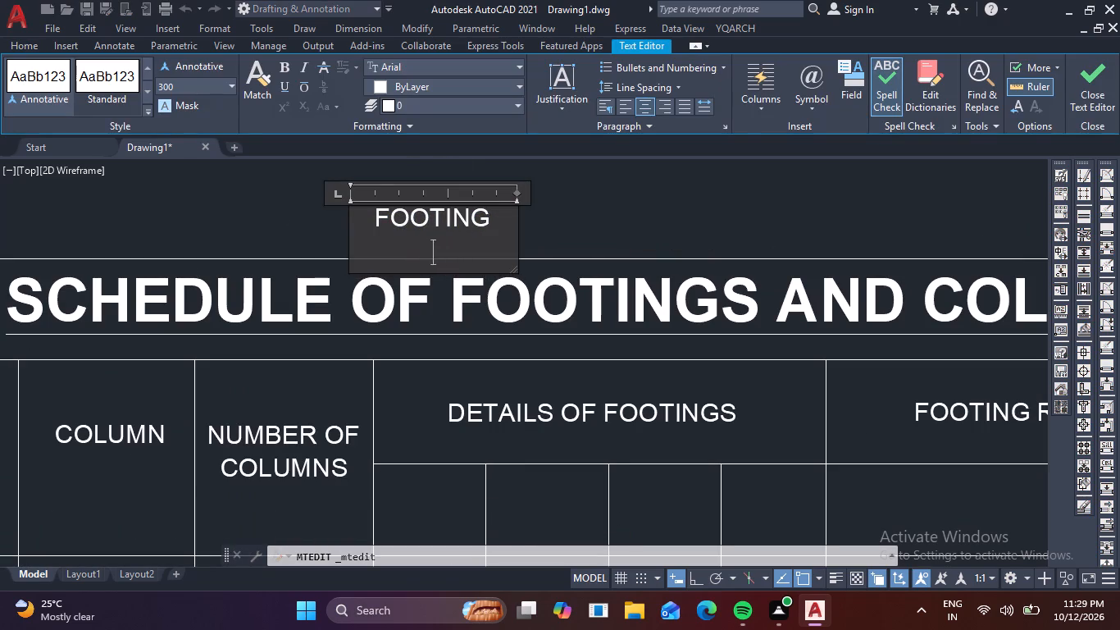
key("BackSpace")
key("BackSpace")
key("BackSpace")
key("BackSpace")
key("BackSpace")
key("BackSpace")
key("BackSpace")
key("BackSpace")
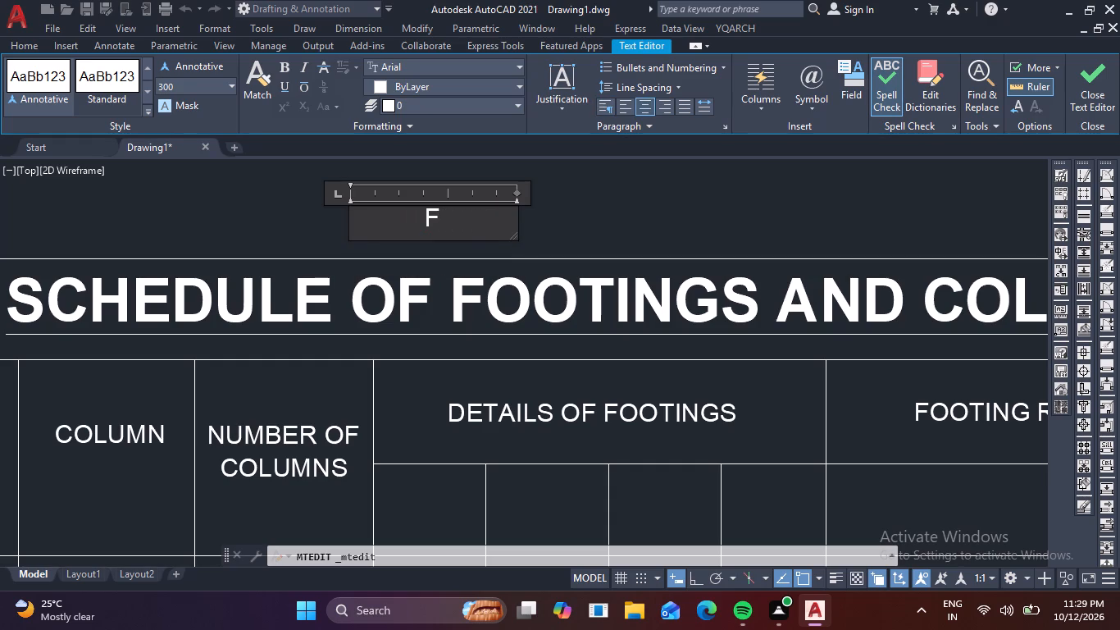
key("1")
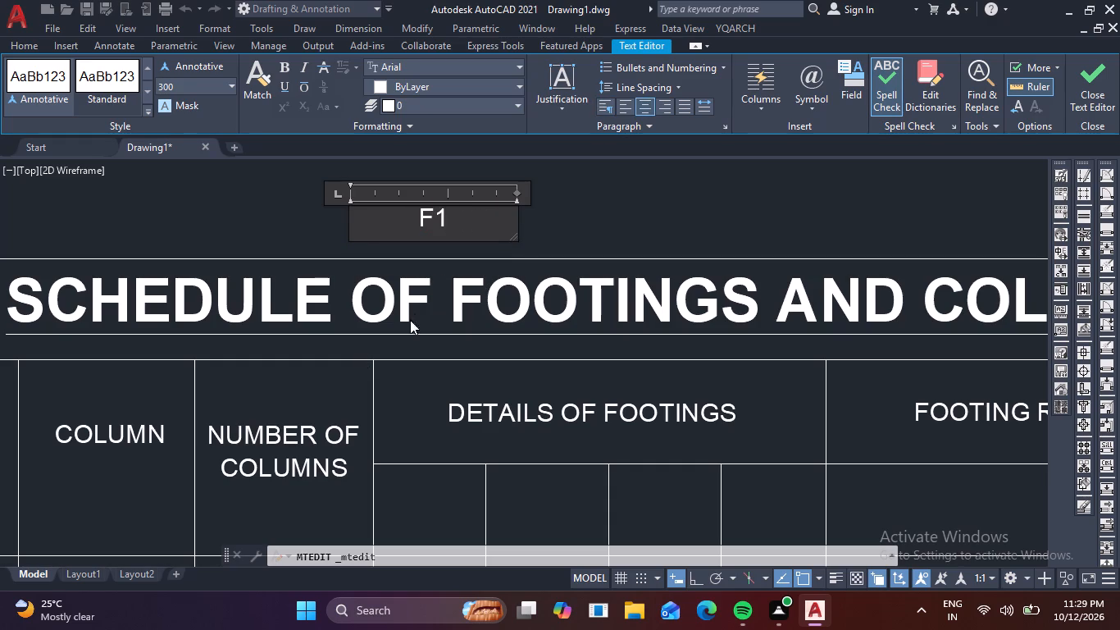
Narrow the F1 text frame above the schedule so it fits closely around the short label.
left_click_drag(517, 191, 423, 210)
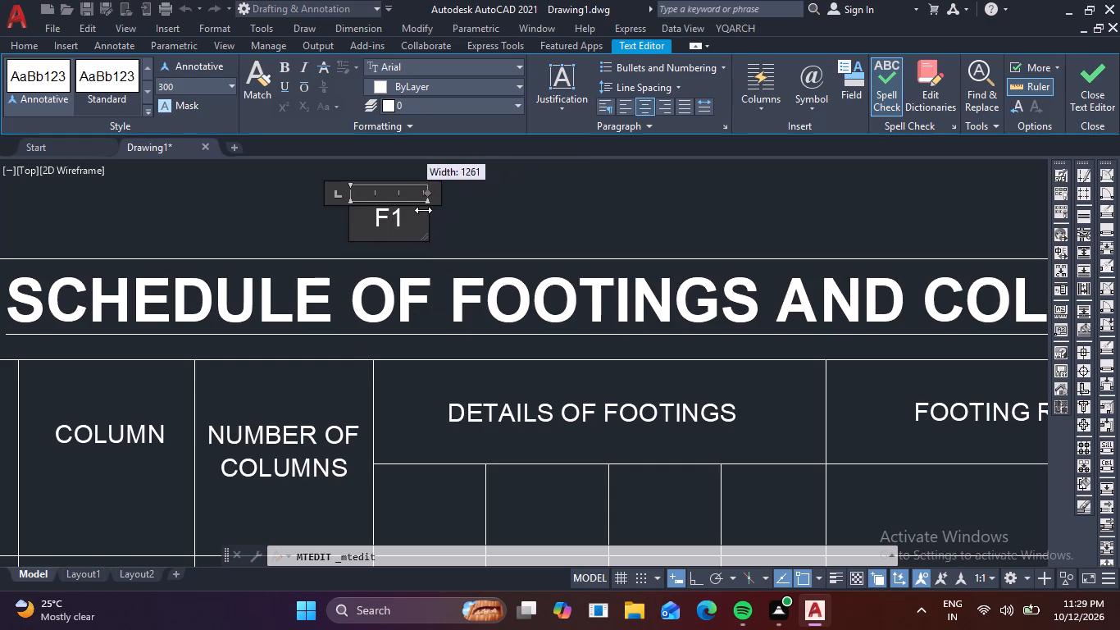
left_click_drag(423, 210, 412, 213)
left_click(498, 230)
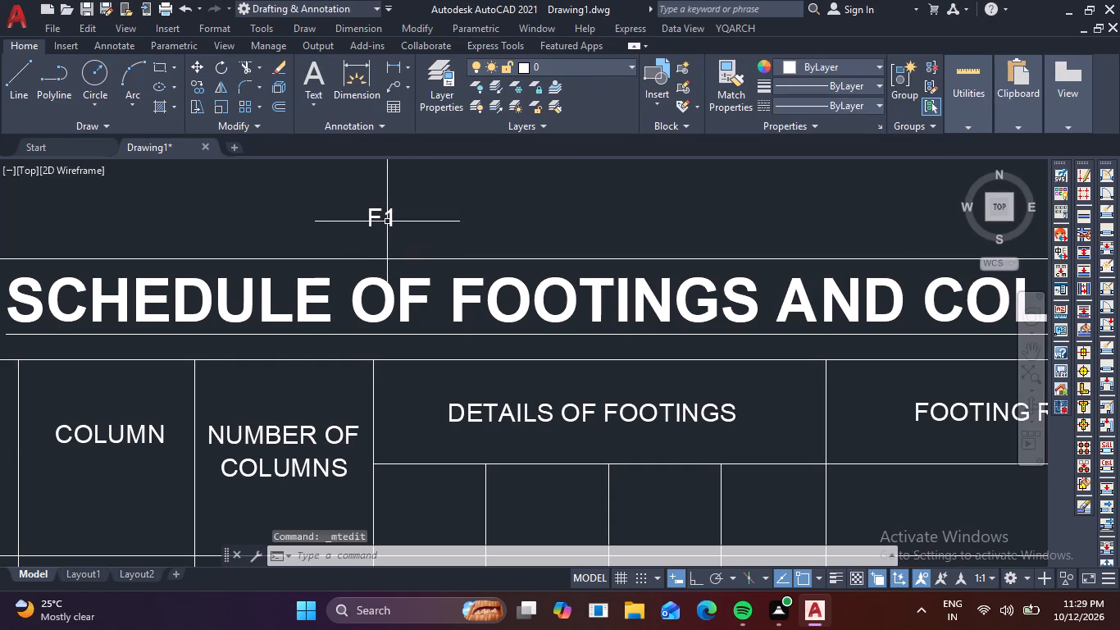
Copy the F1 label into the bottom-row cells under FOOTING NOS., COLUMN and NUMBER OF COLUMNS.
left_click(391, 215)
type("CO")
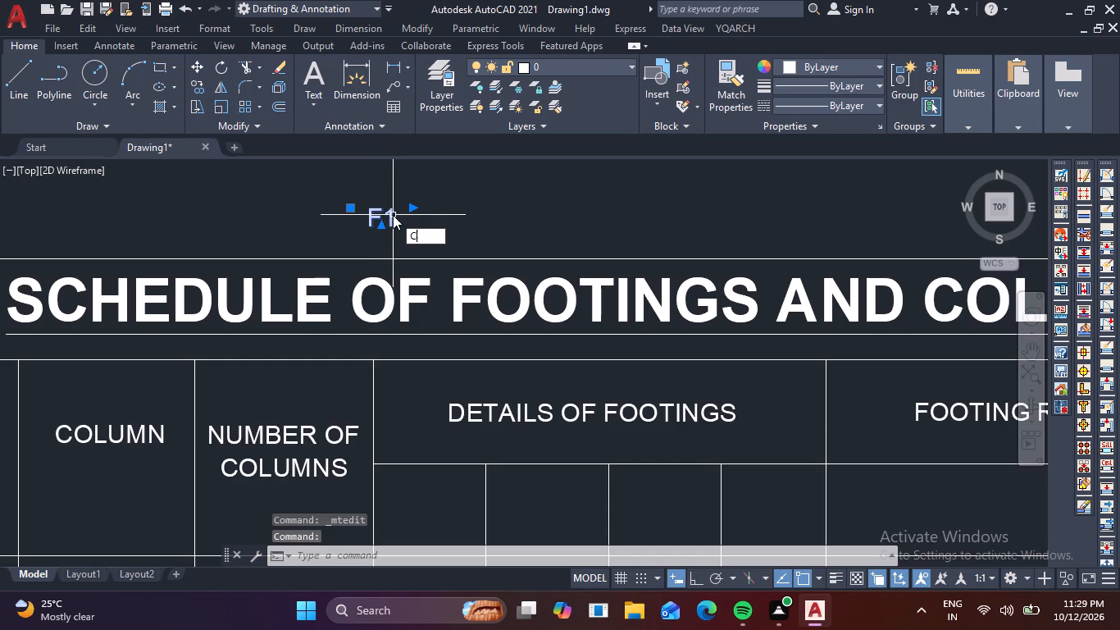
key("space")
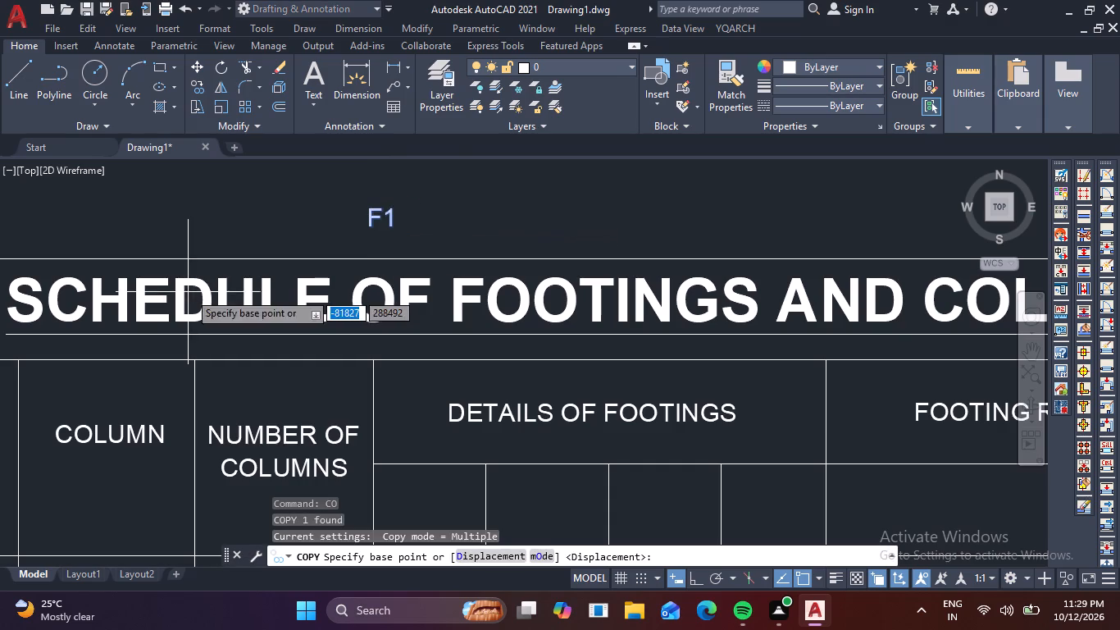
left_click(374, 218)
scroll(358, 240, "down", 2)
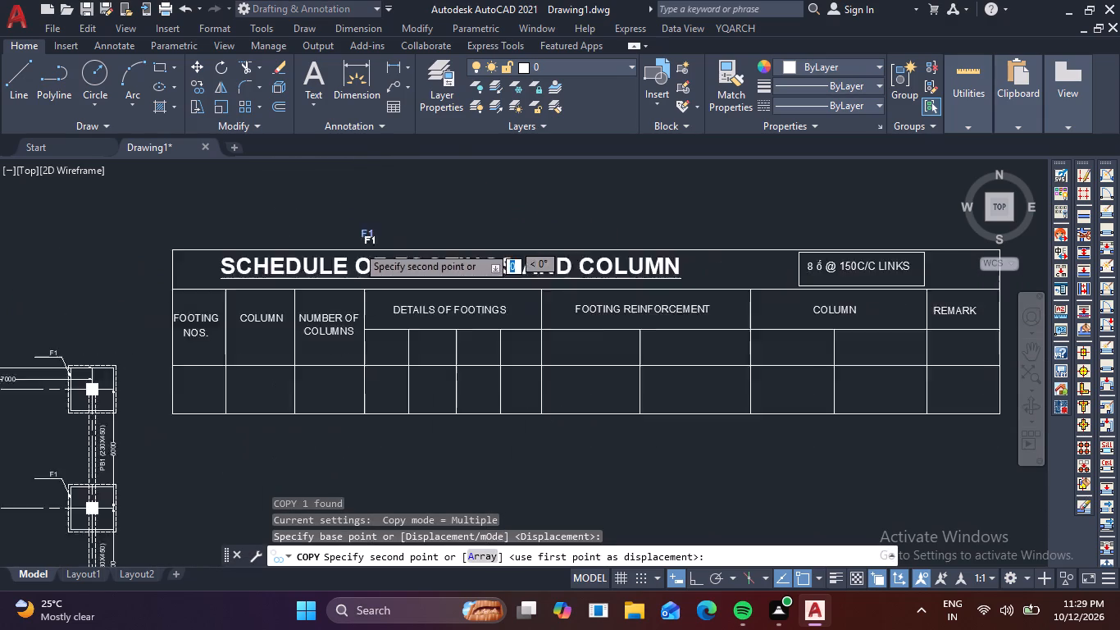
scroll(353, 253, "down", 1)
middle_click_drag(349, 278, 480, 172)
scroll(390, 221, "up", 3)
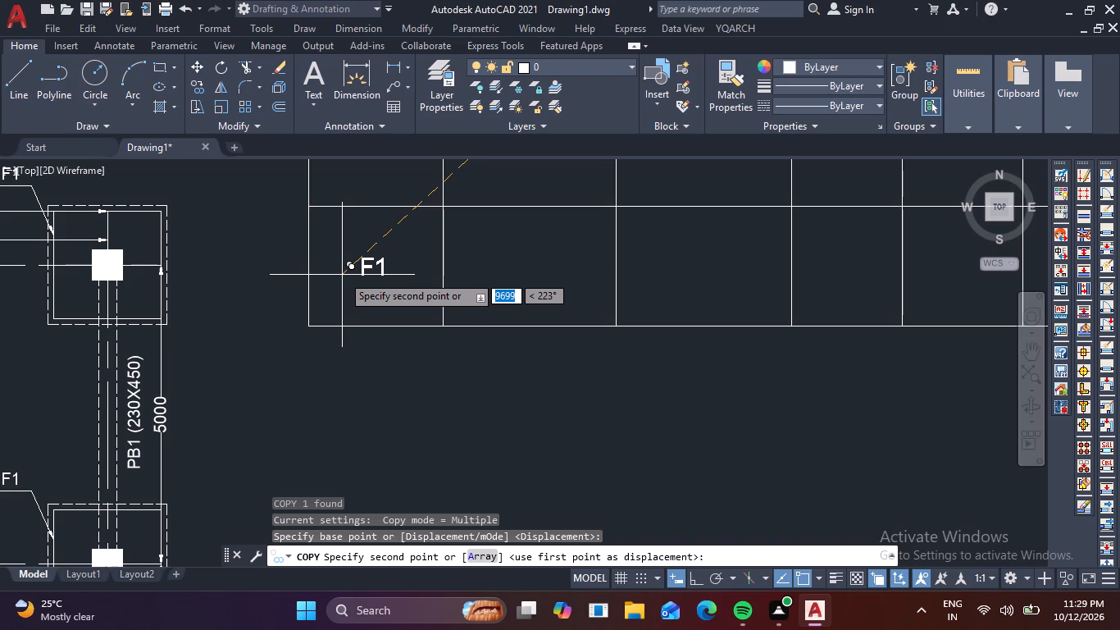
middle_click_drag(368, 267, 373, 331)
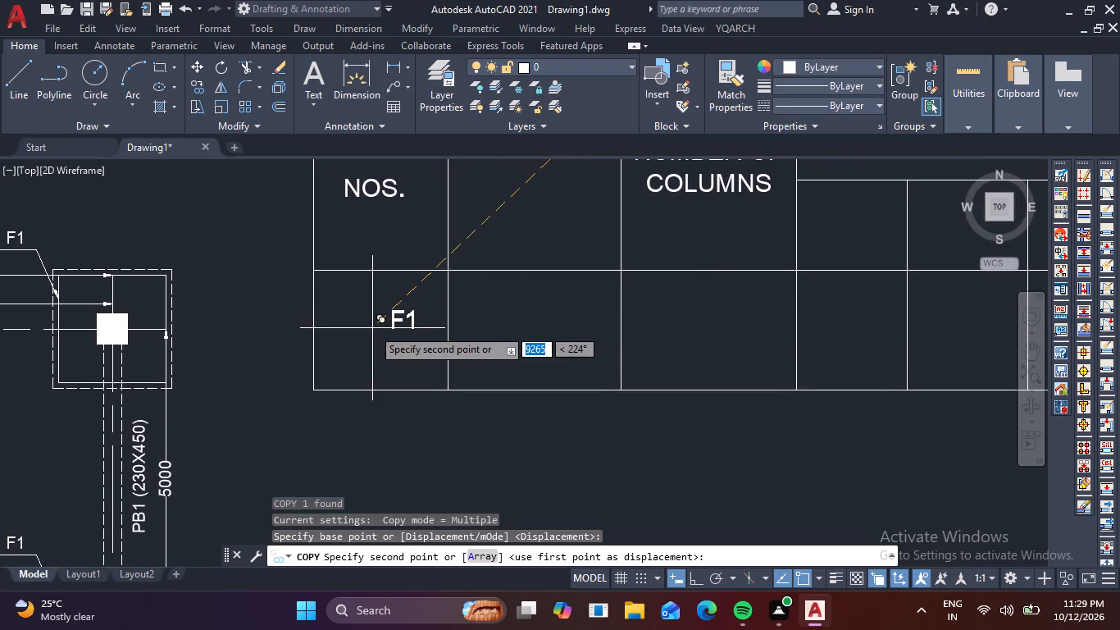
left_click(344, 332)
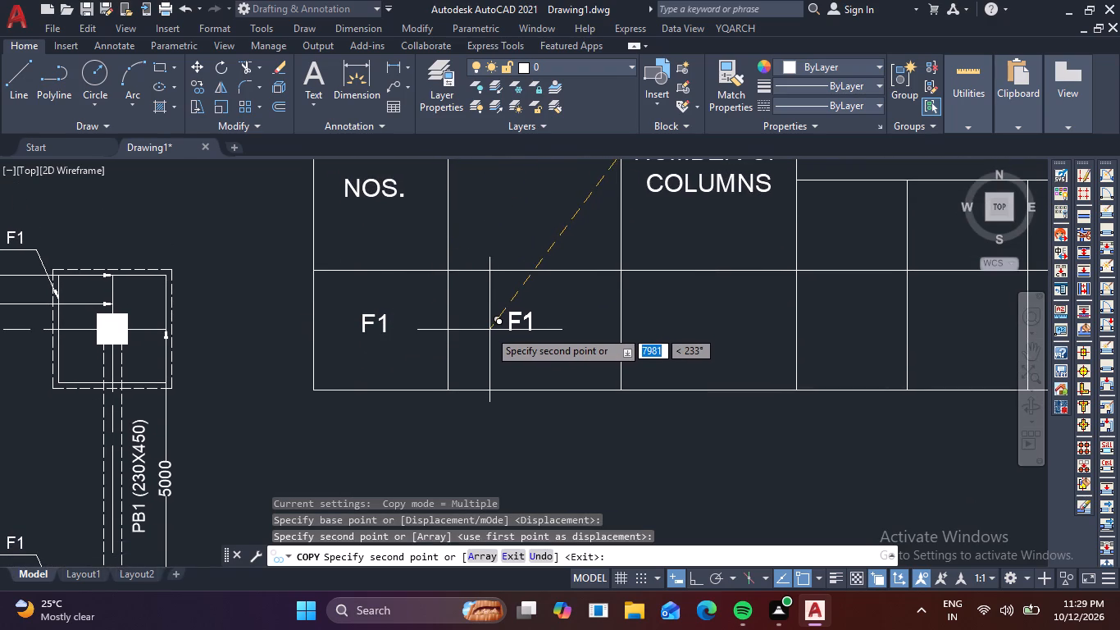
left_click(475, 328)
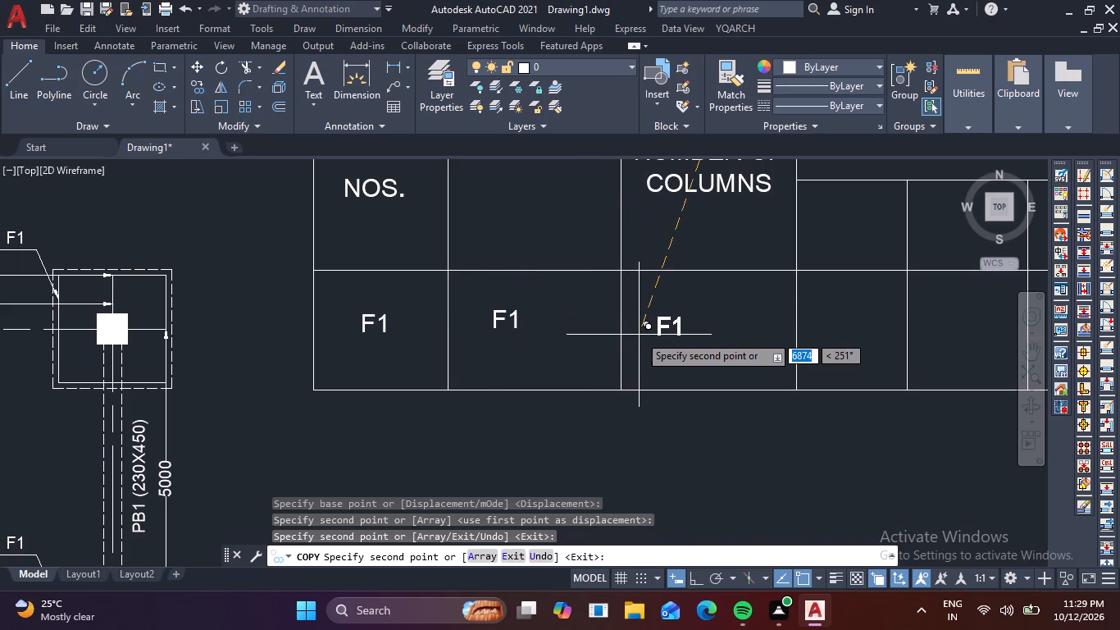
left_click(644, 332)
Copy the F1 label into the four subheading cells directly below DETAILS OF FOOTINGS.
middle_click_drag(716, 345, 543, 367)
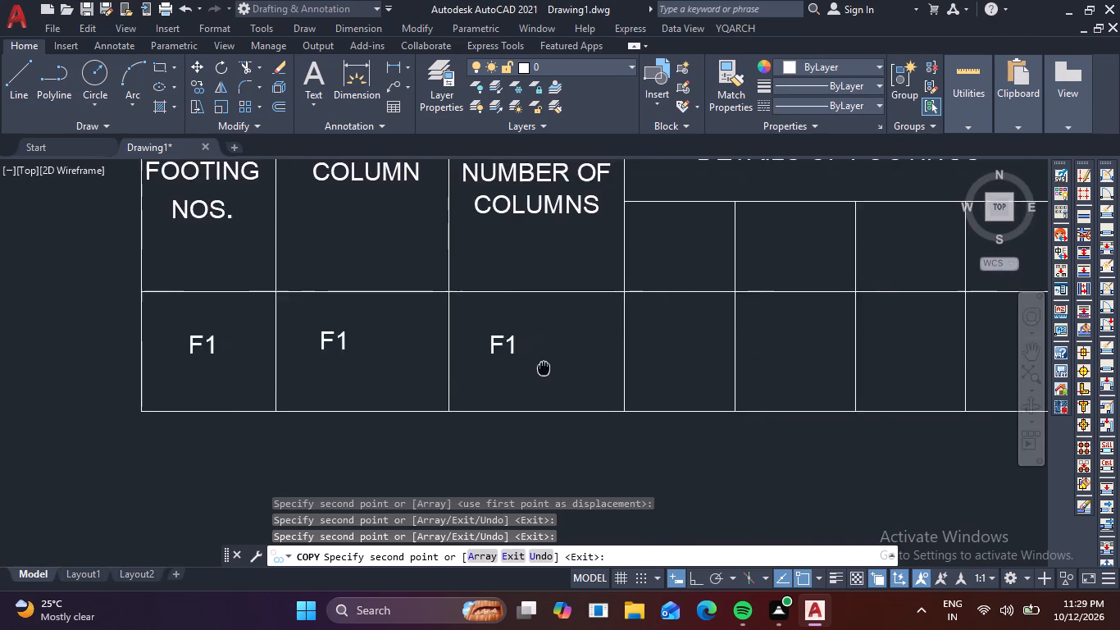
middle_click_drag(543, 367, 511, 386)
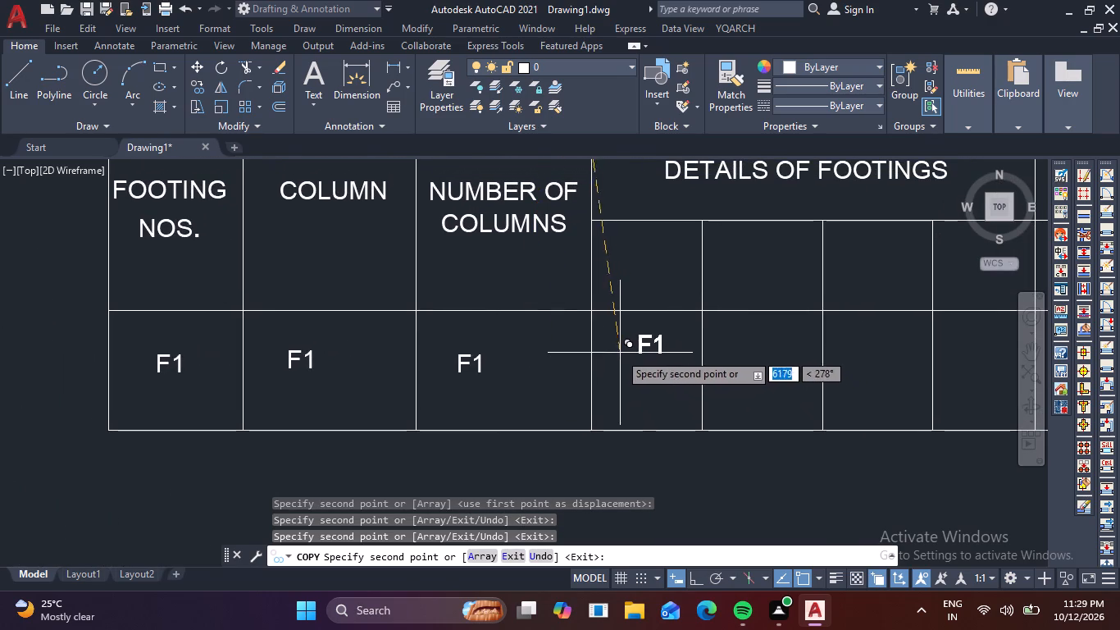
left_click(612, 276)
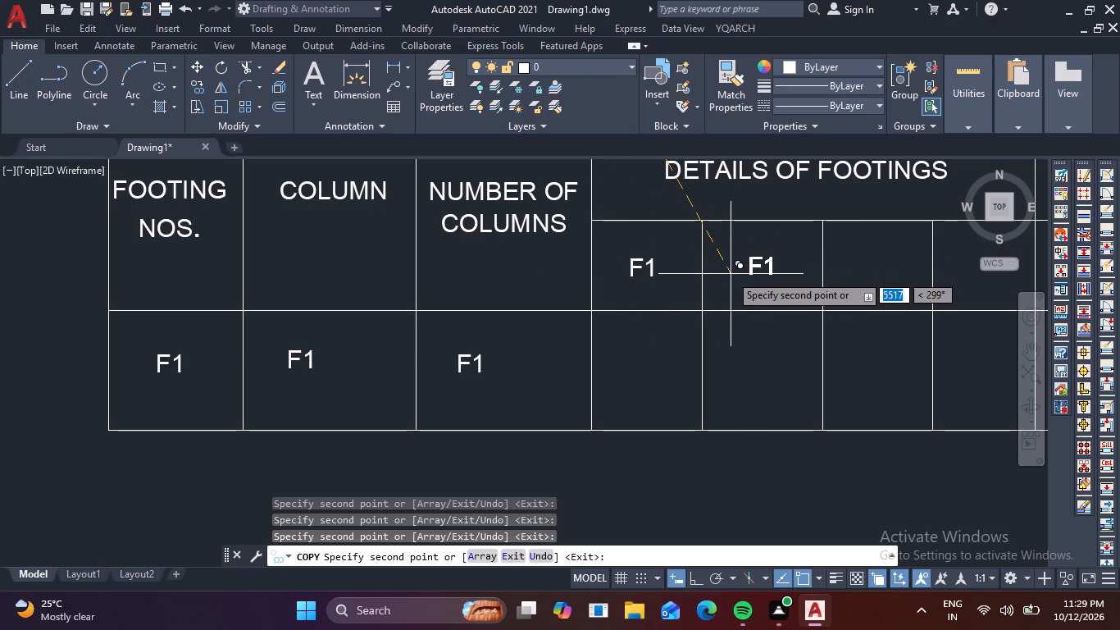
left_click(730, 274)
middle_click_drag(762, 282, 738, 302)
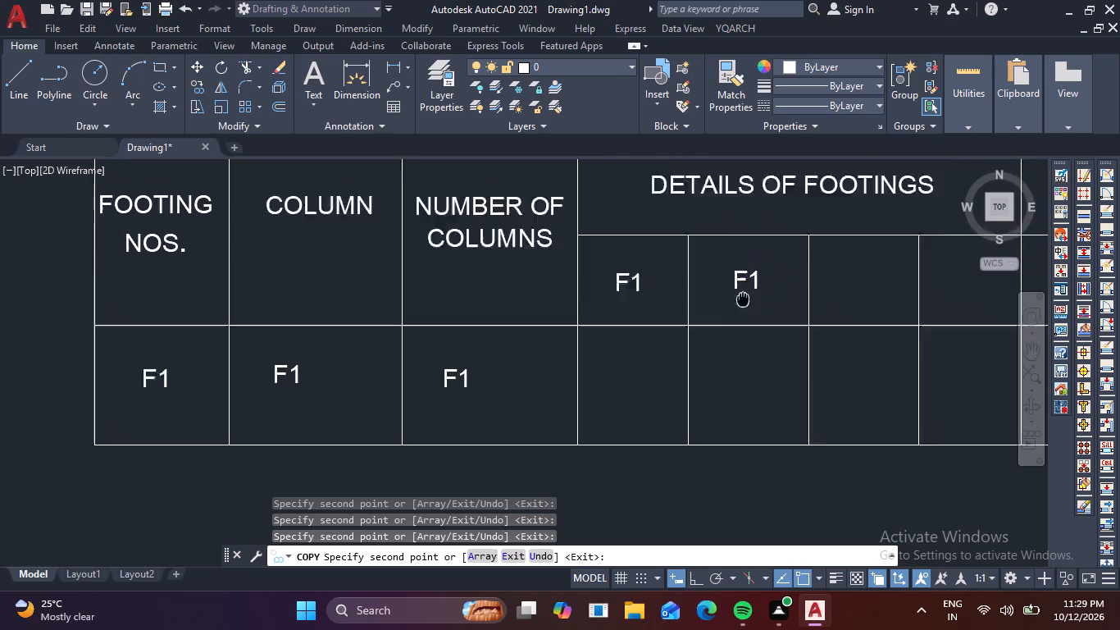
middle_click_drag(738, 302, 652, 317)
left_click(740, 310)
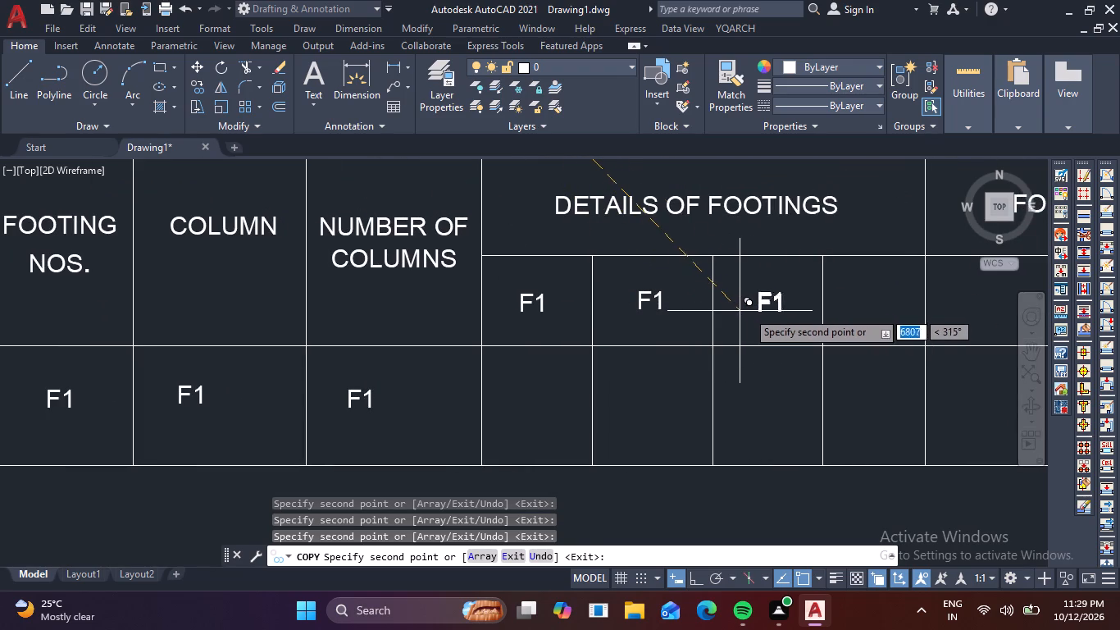
left_click(846, 309)
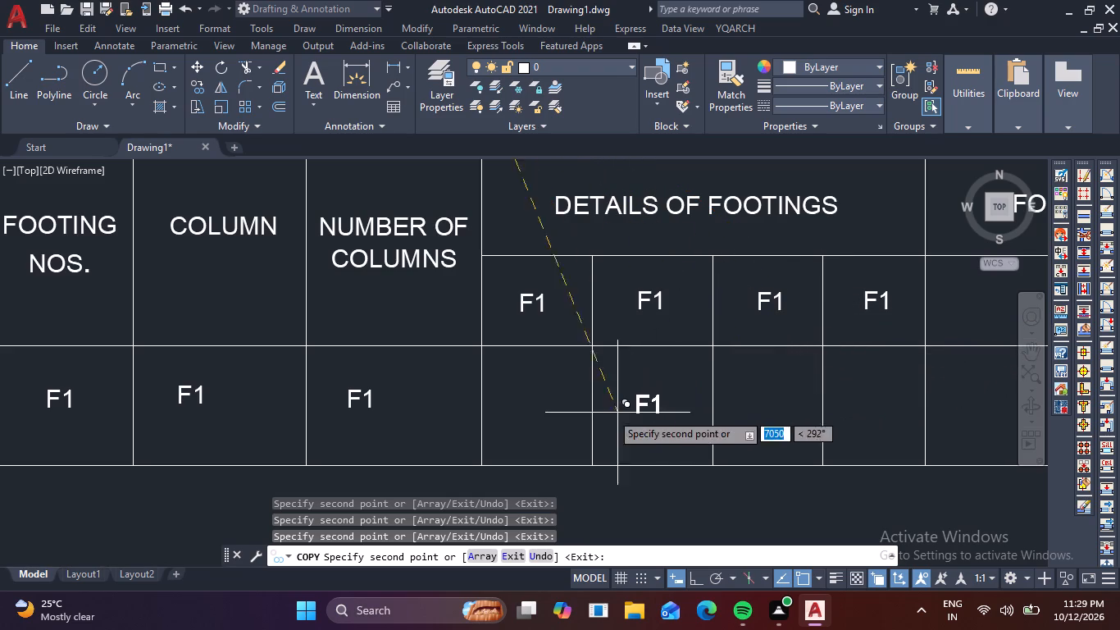
Copy the F1 label into the four bottom-row cells under DETAILS OF FOOTINGS.
left_click(499, 409)
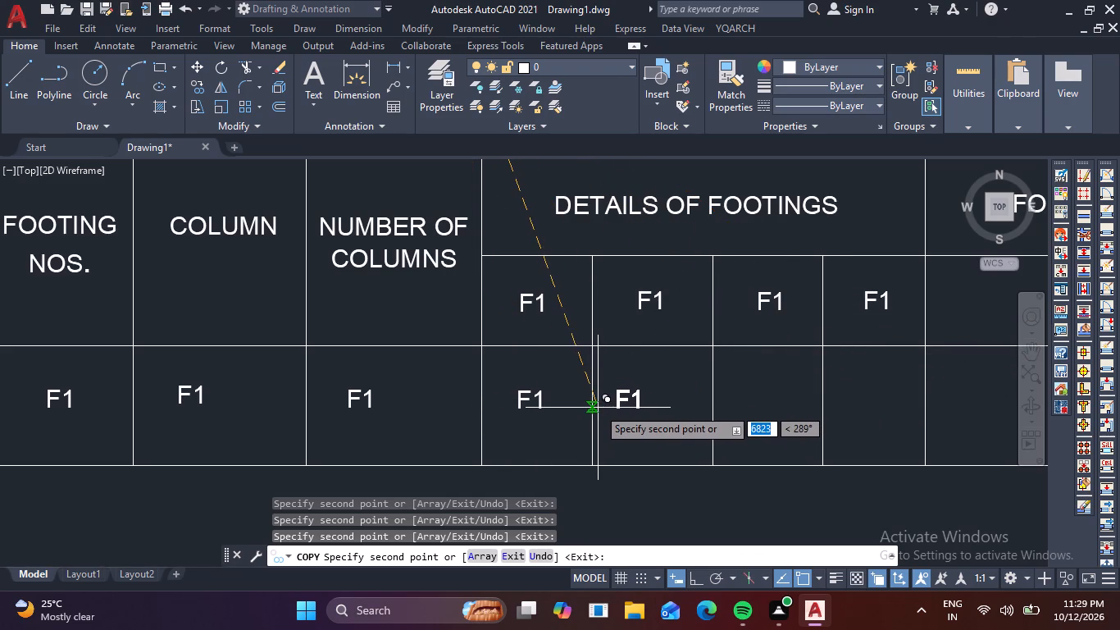
left_click(598, 408)
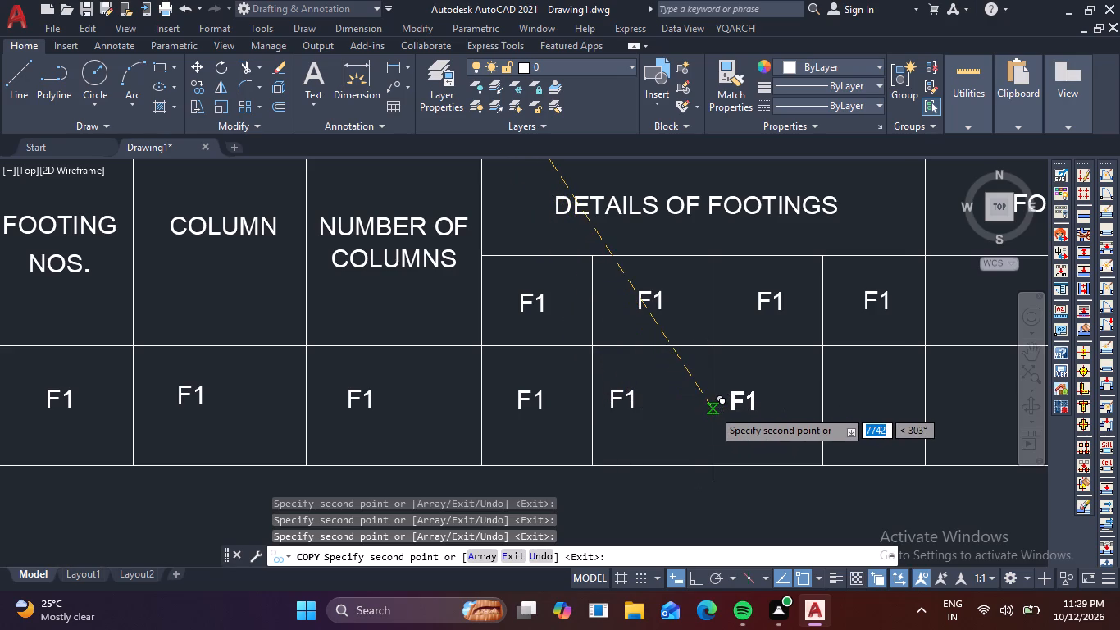
left_click(717, 409)
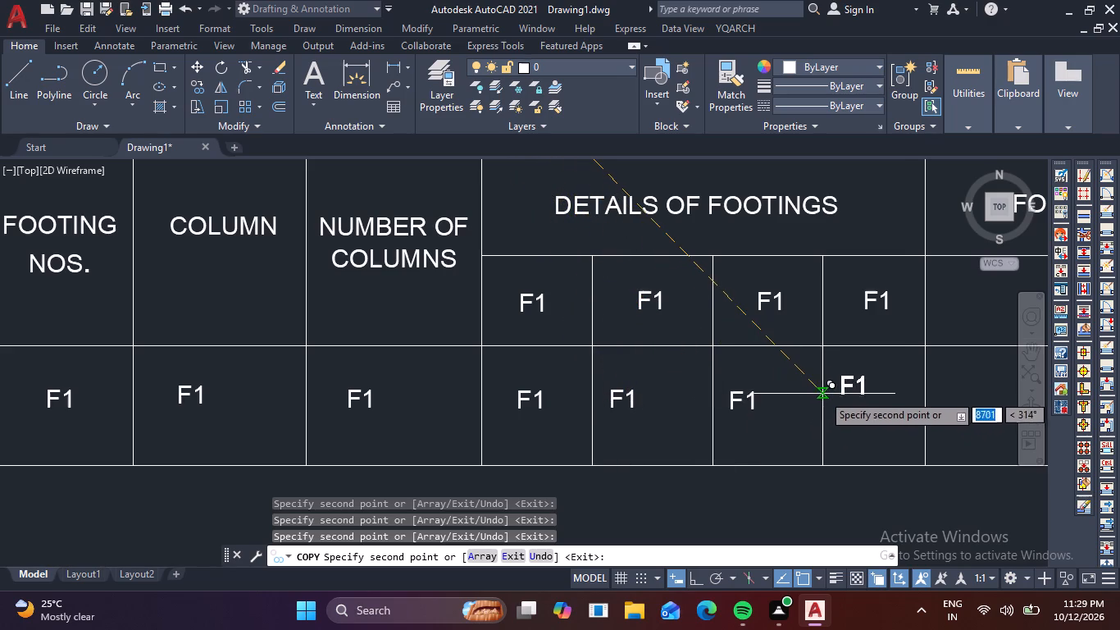
left_click(826, 403)
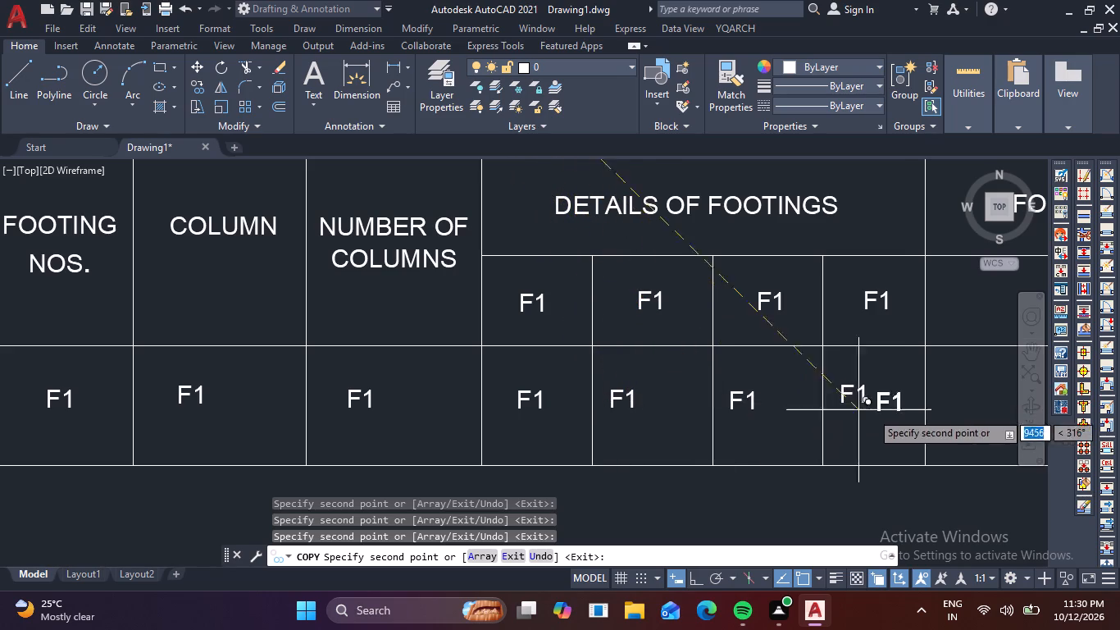
Copy the F1 label into the first subheading cell and both bottom-row cells under FOOTING REINFORCEMENT.
scroll(912, 409, "down", 1)
middle_click_drag(912, 409, 537, 486)
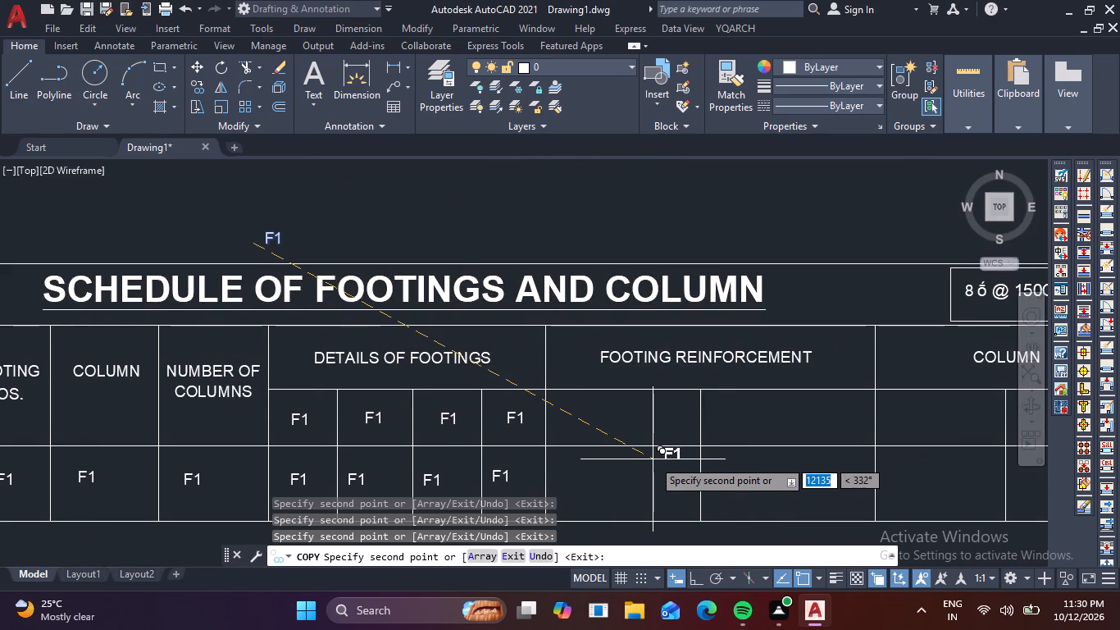
left_click(558, 427)
scroll(613, 459, "down", 1)
middle_click_drag(612, 462, 623, 406)
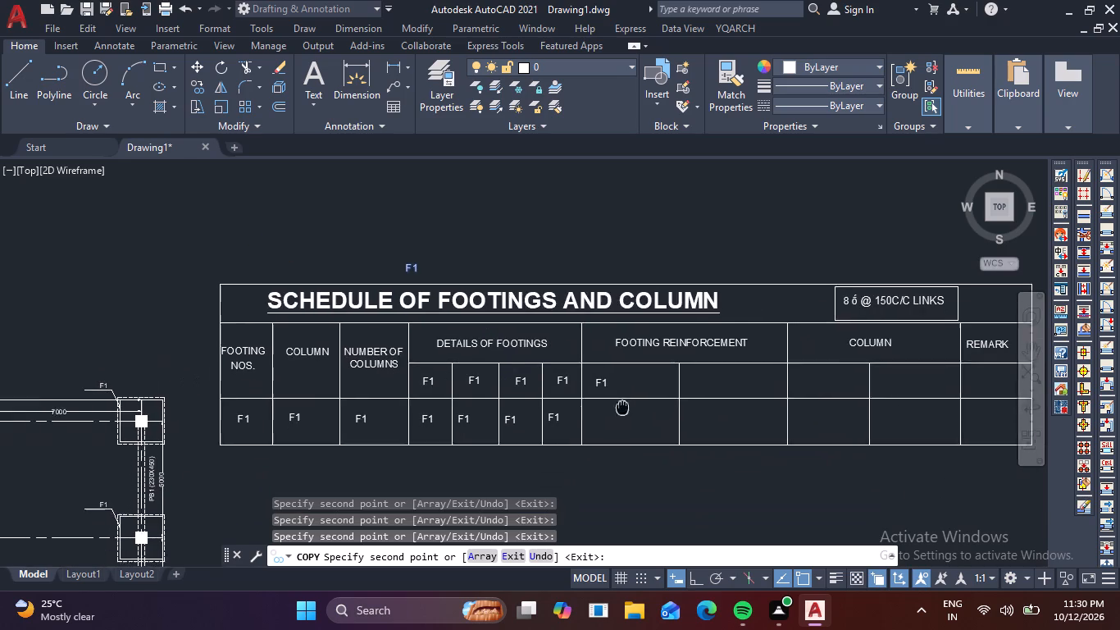
middle_click_drag(623, 406, 621, 401)
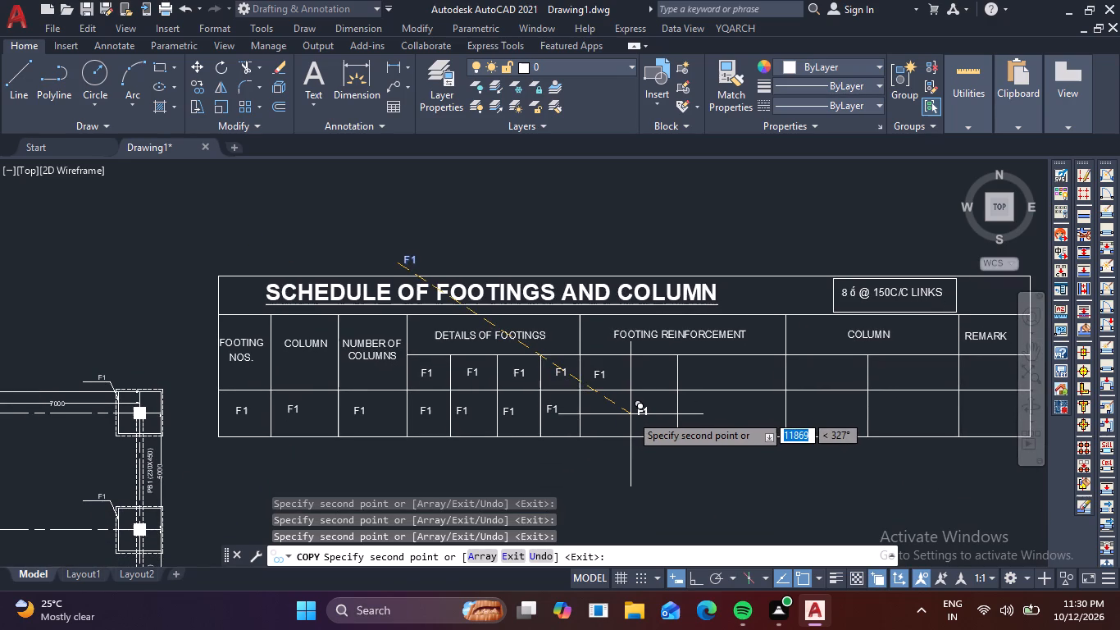
scroll(621, 422, "up", 1)
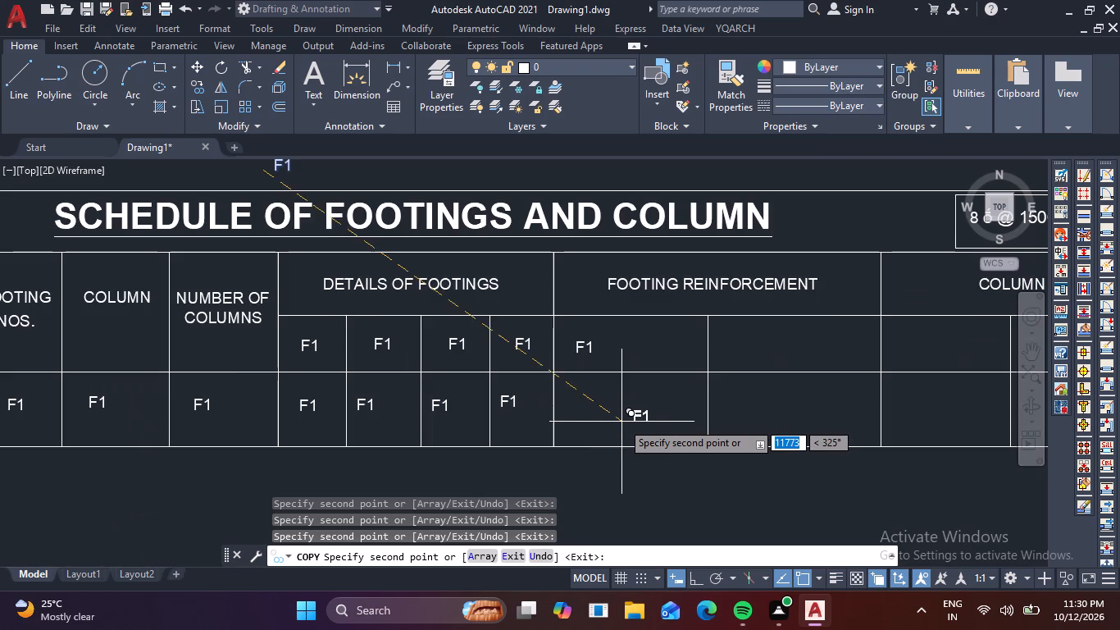
left_click(568, 412)
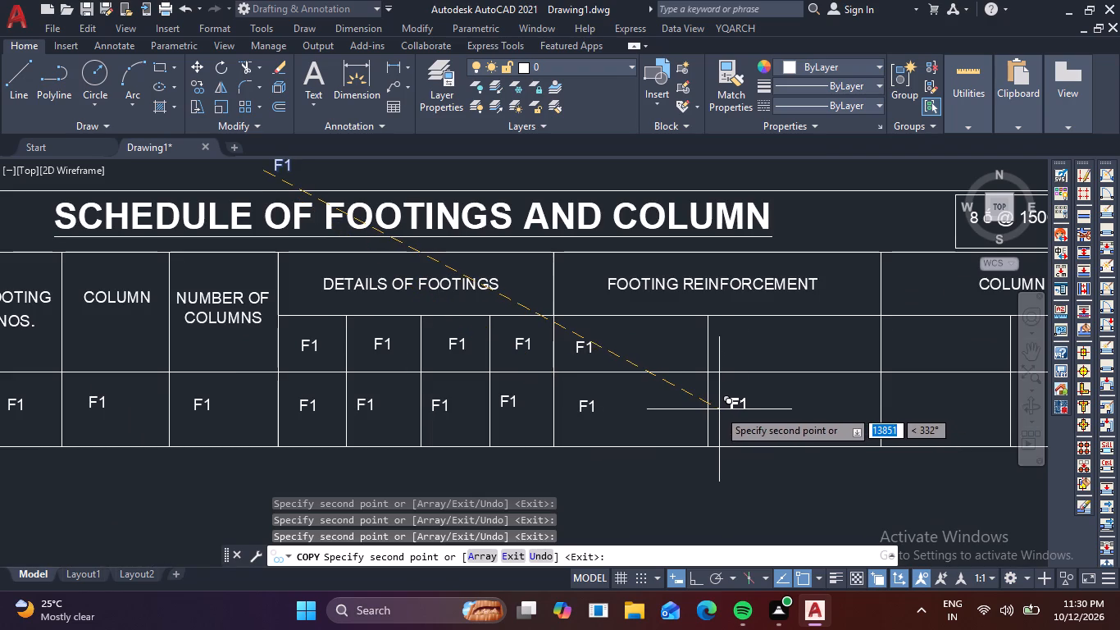
left_click(721, 413)
Copy the F1 label into the two subheading cells and two bottom-row cells under the COLUMN heading beside REMARK.
middle_click_drag(758, 413, 746, 422)
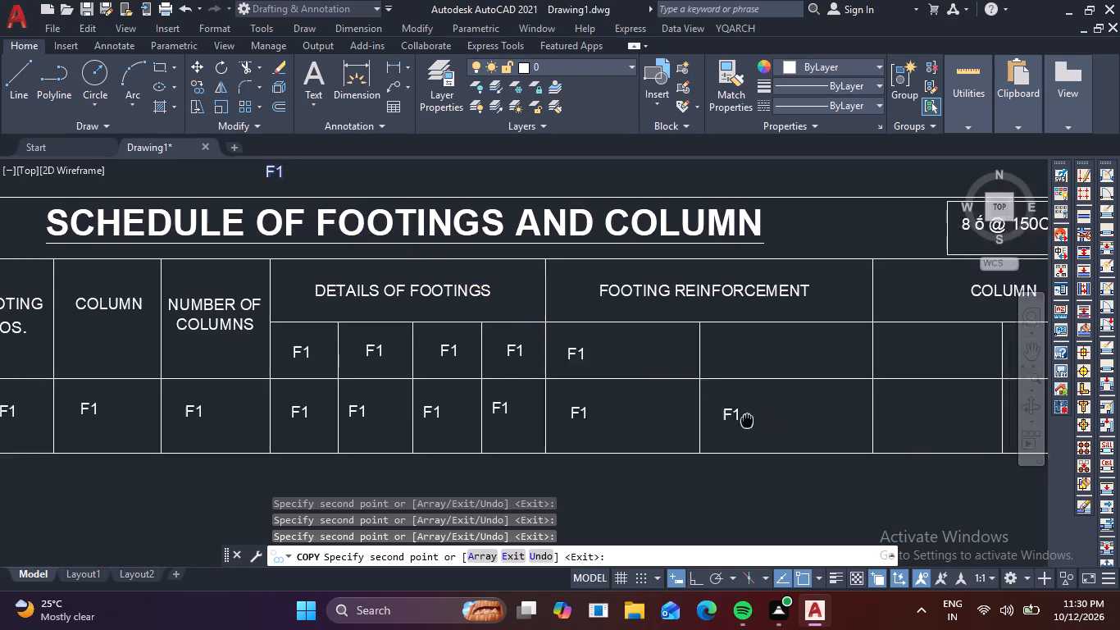
middle_click_drag(746, 422, 523, 482)
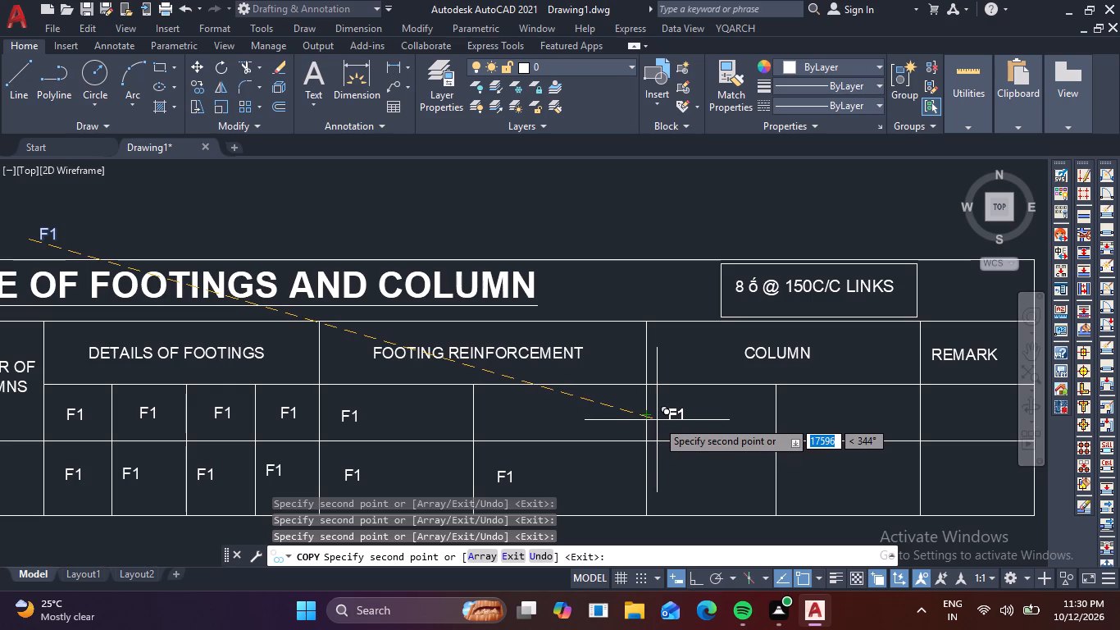
left_click(657, 420)
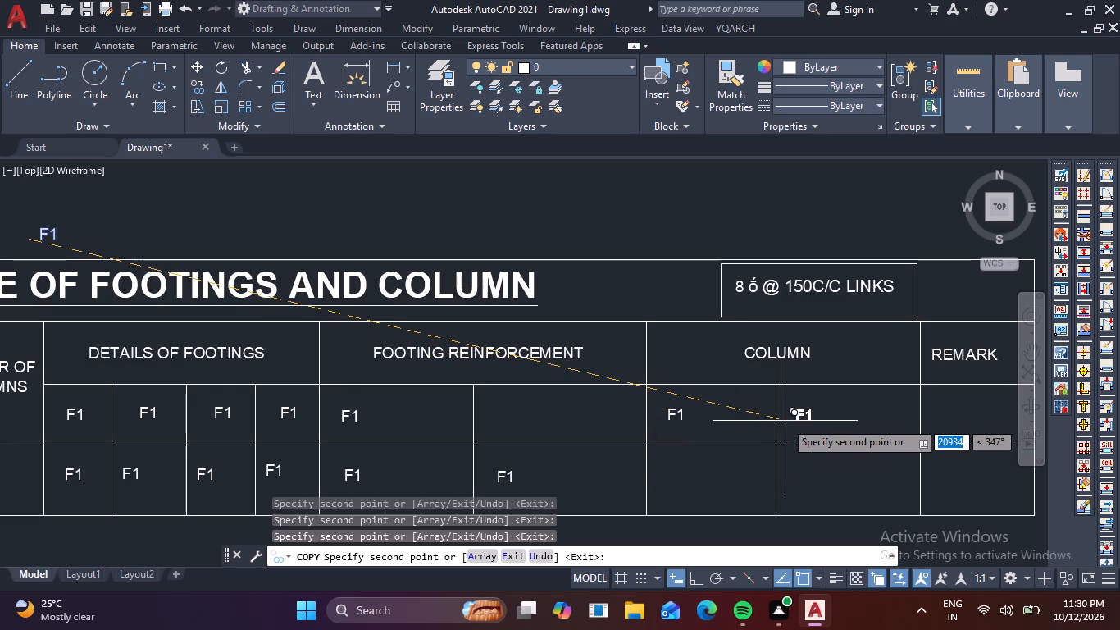
left_click(785, 421)
middle_click_drag(814, 433, 804, 432)
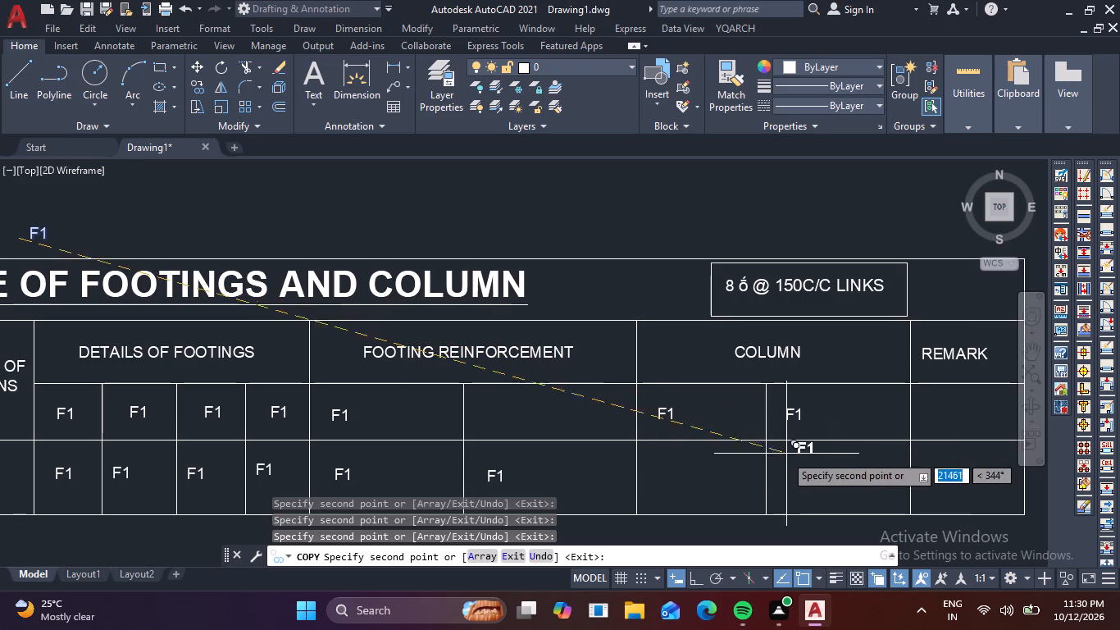
left_click(651, 482)
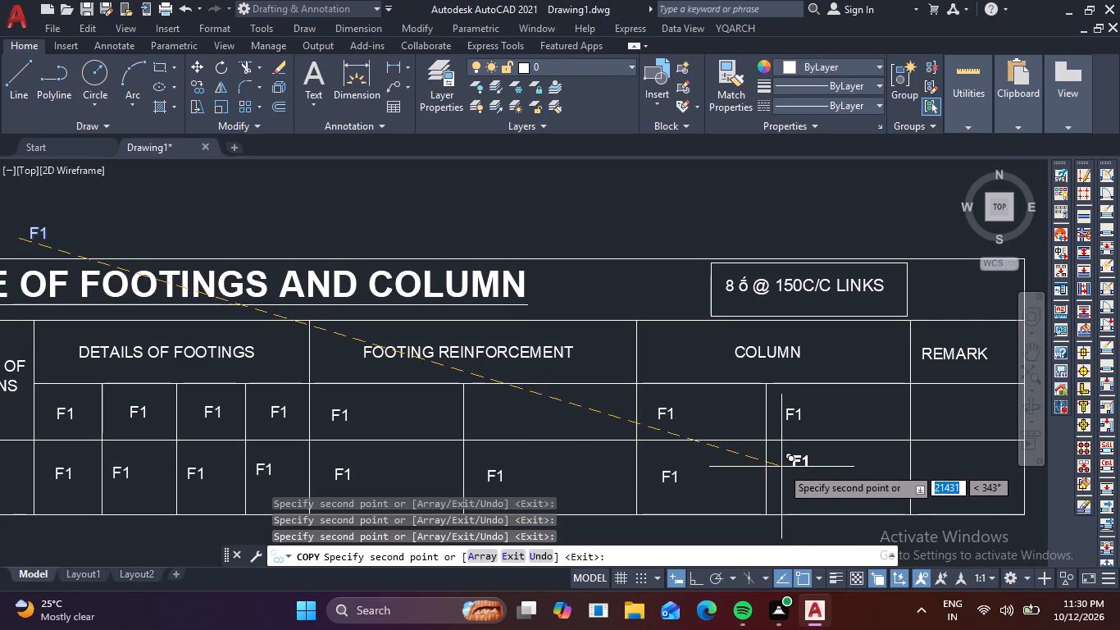
left_click(781, 467)
Copy the F1 label into the two cells below REMARK and finish copying.
middle_click_drag(895, 460, 708, 514)
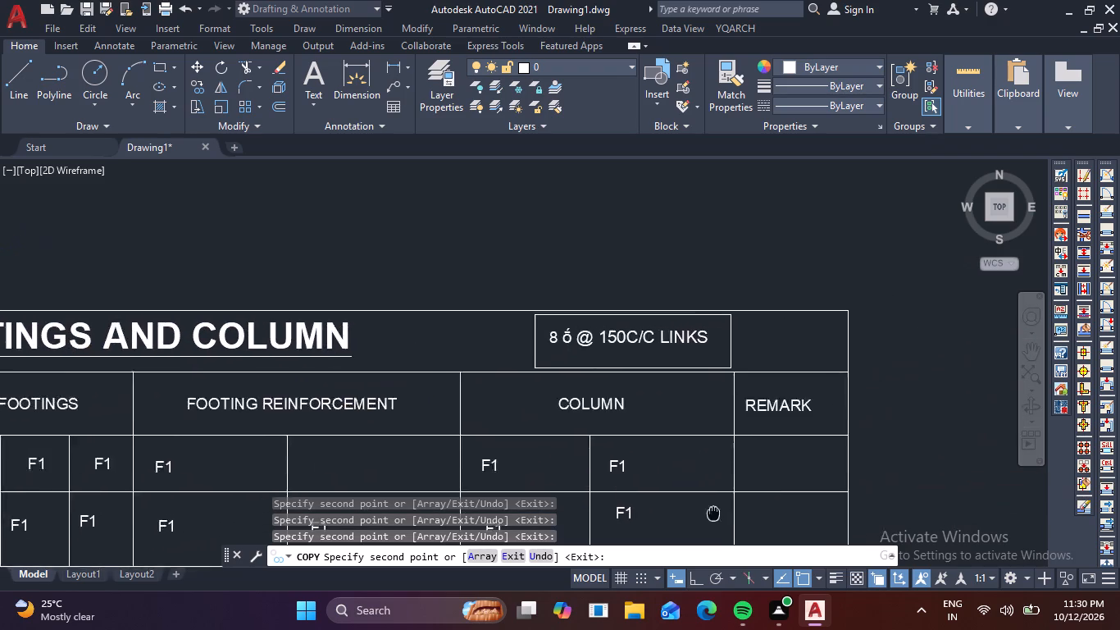
middle_click_drag(708, 514, 689, 520)
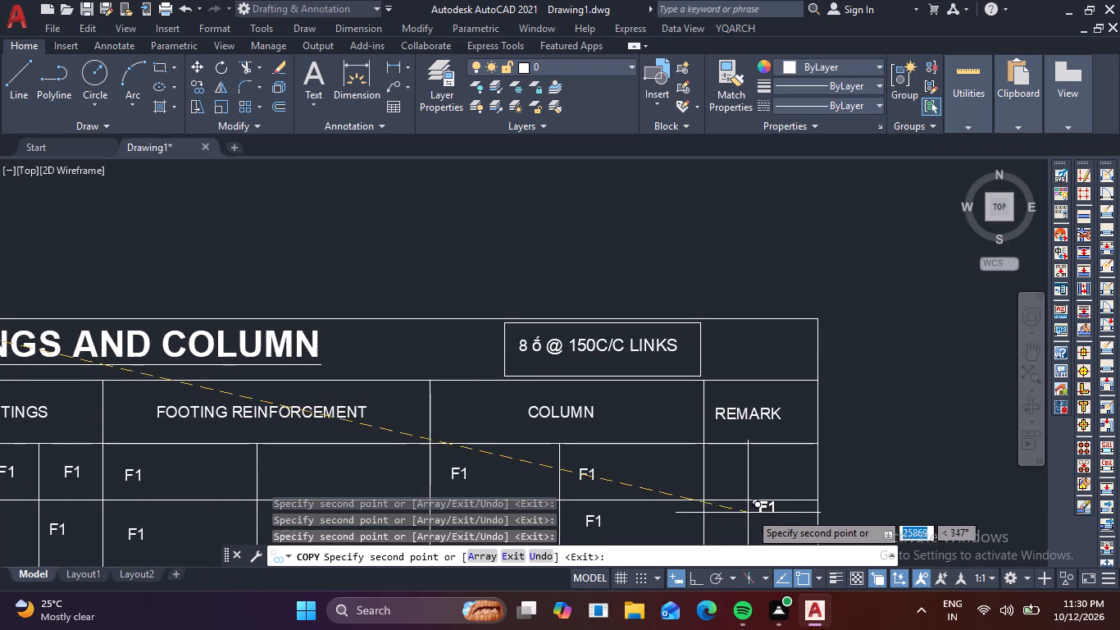
left_click(723, 477)
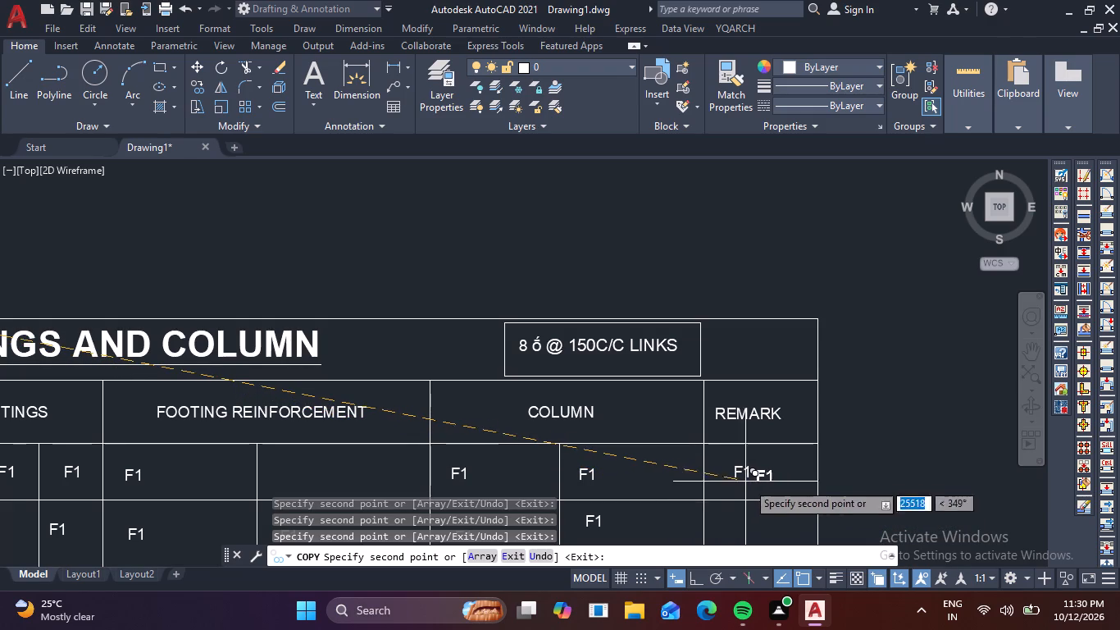
middle_click_drag(772, 504, 736, 427)
left_click(698, 454)
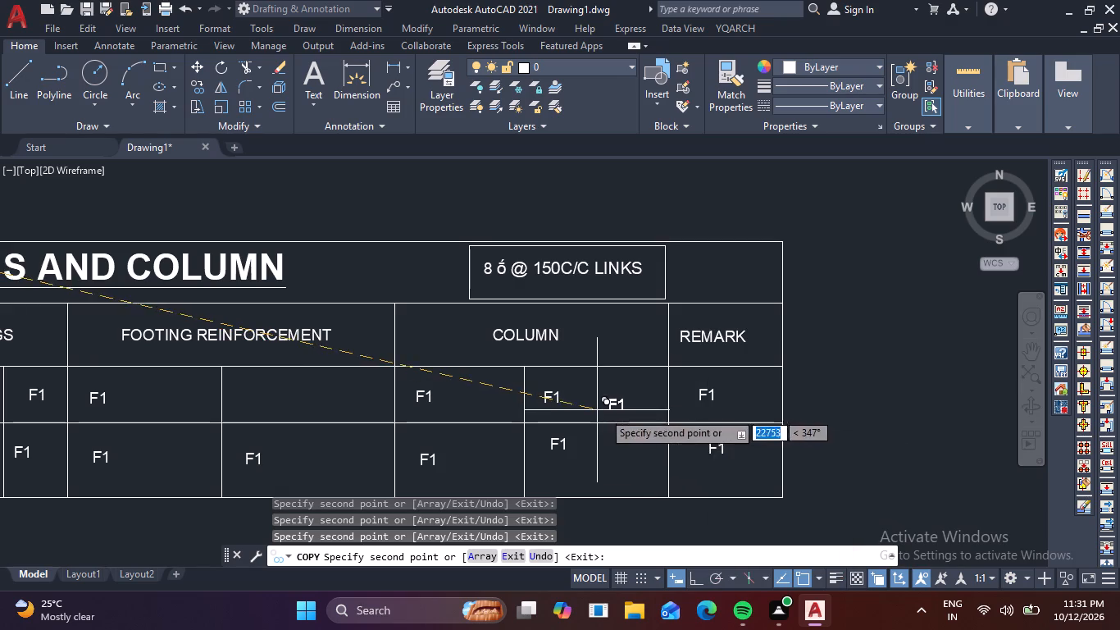
key("Escape")
Replace the F1 text in the first two subheading cells under DETAILS OF FOOTINGS with L and B.
scroll(542, 463, "down", 1)
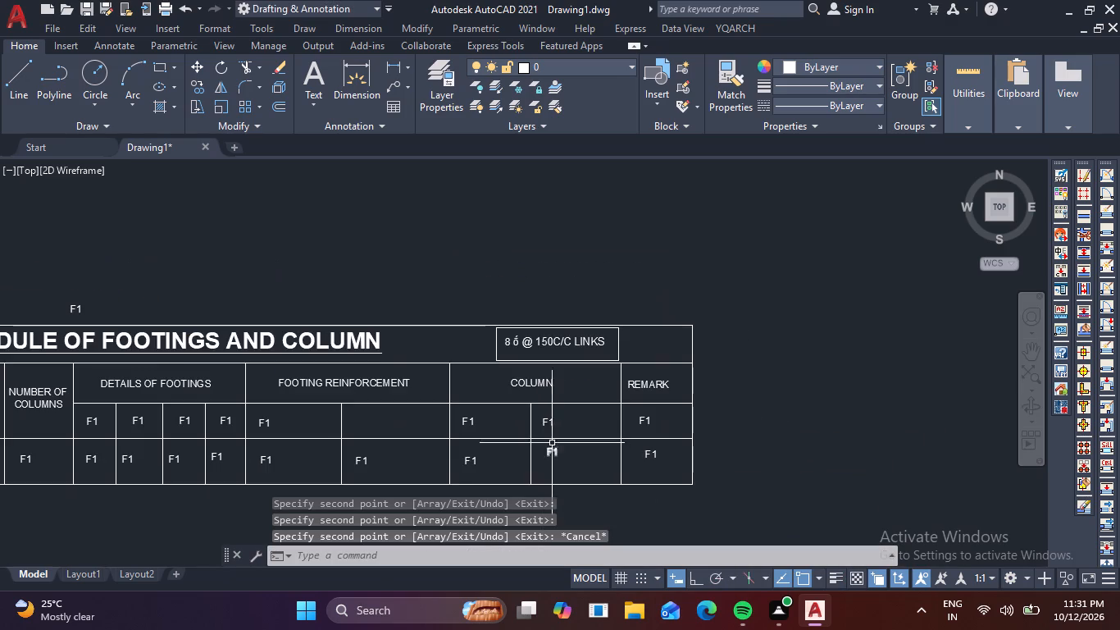
middle_click_drag(485, 466, 938, 423)
scroll(502, 415, "up", 2)
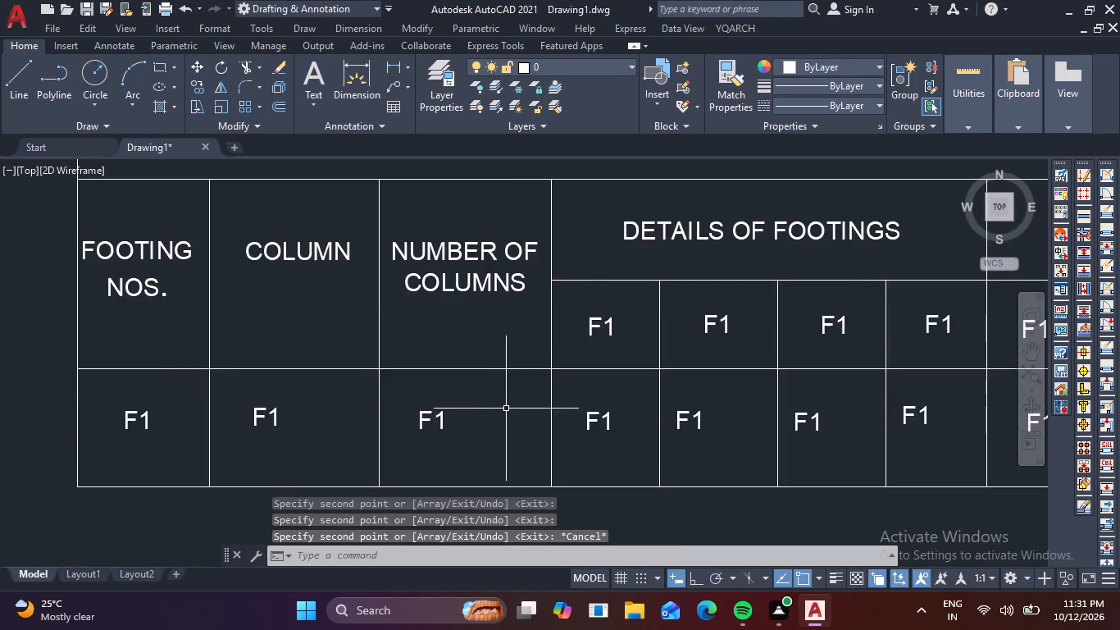
scroll(496, 412, "down", 1)
double_click(563, 358)
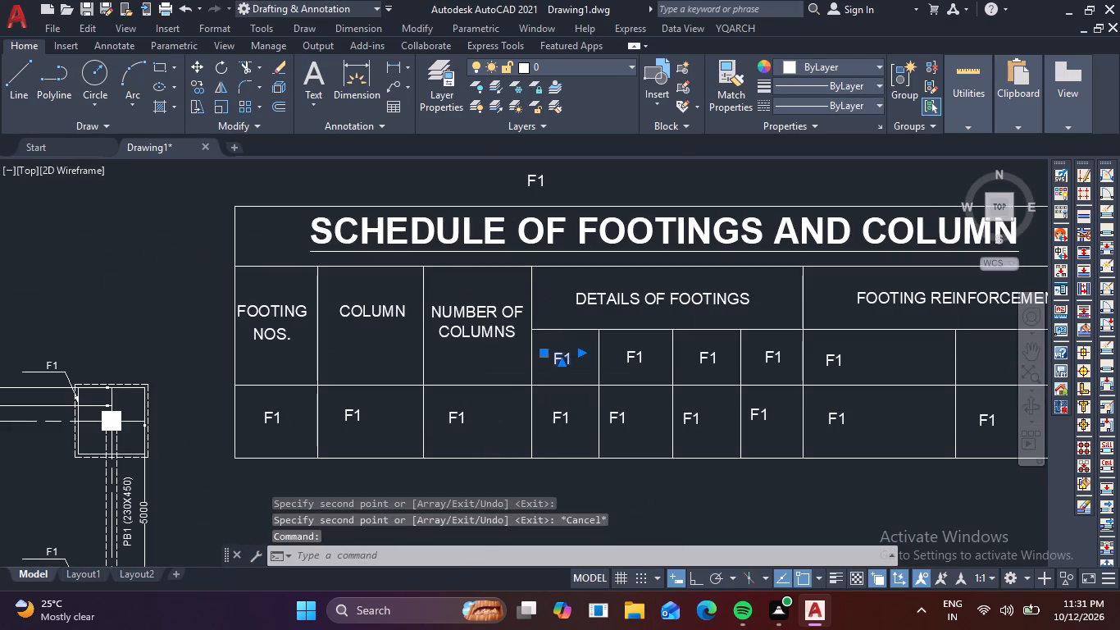
left_click(572, 359)
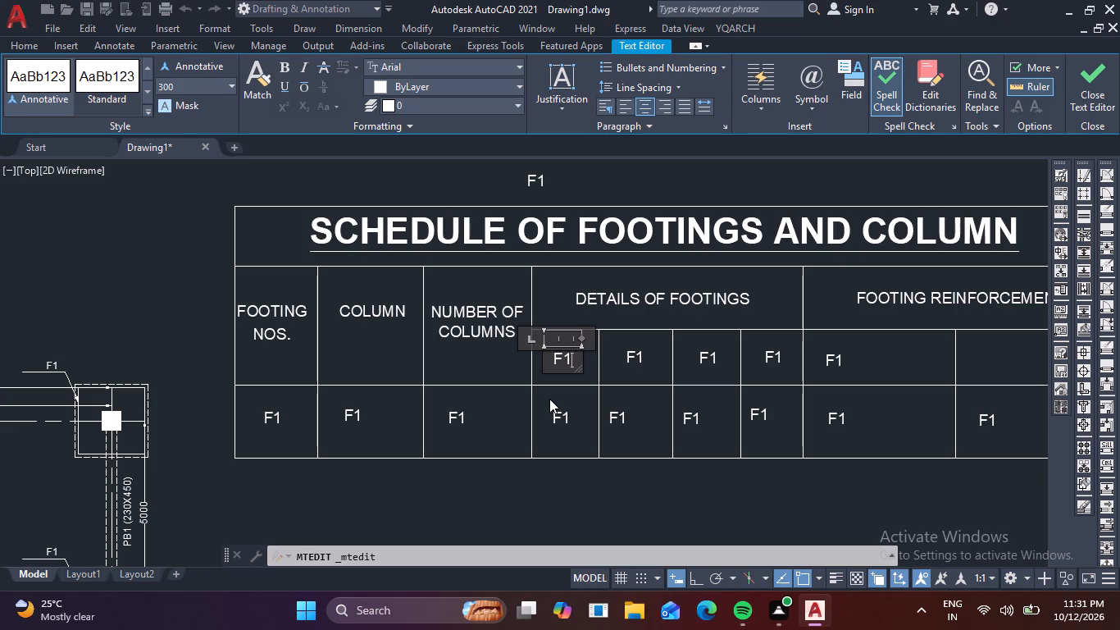
key("BackSpace")
key("BackSpace")
key("l")
left_click(630, 348)
double_click(641, 359)
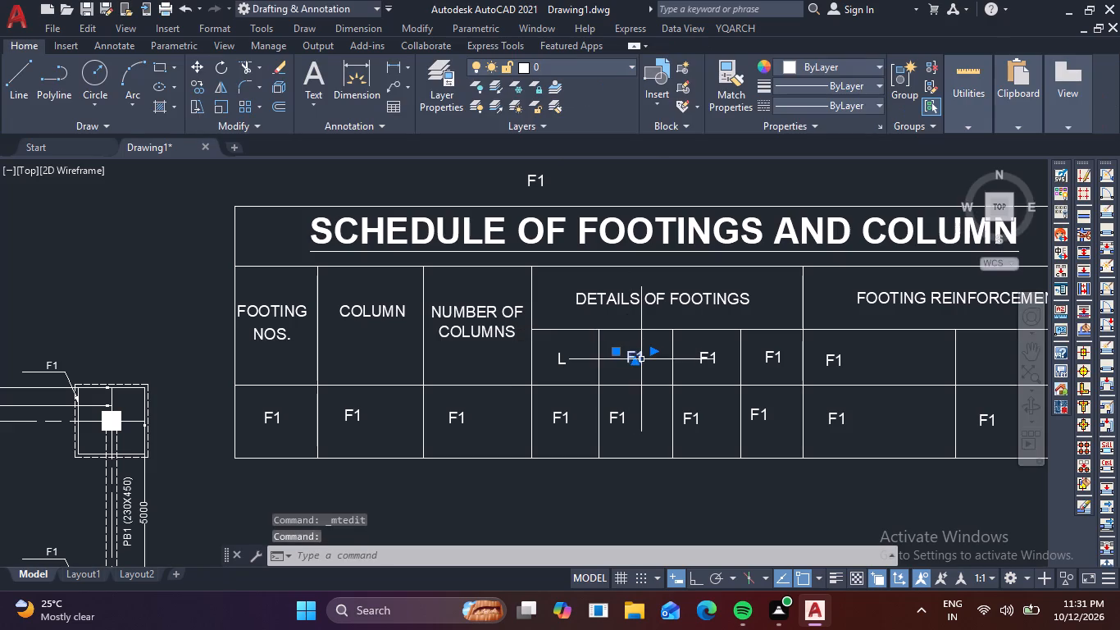
key("BackSpace")
key("BackSpace")
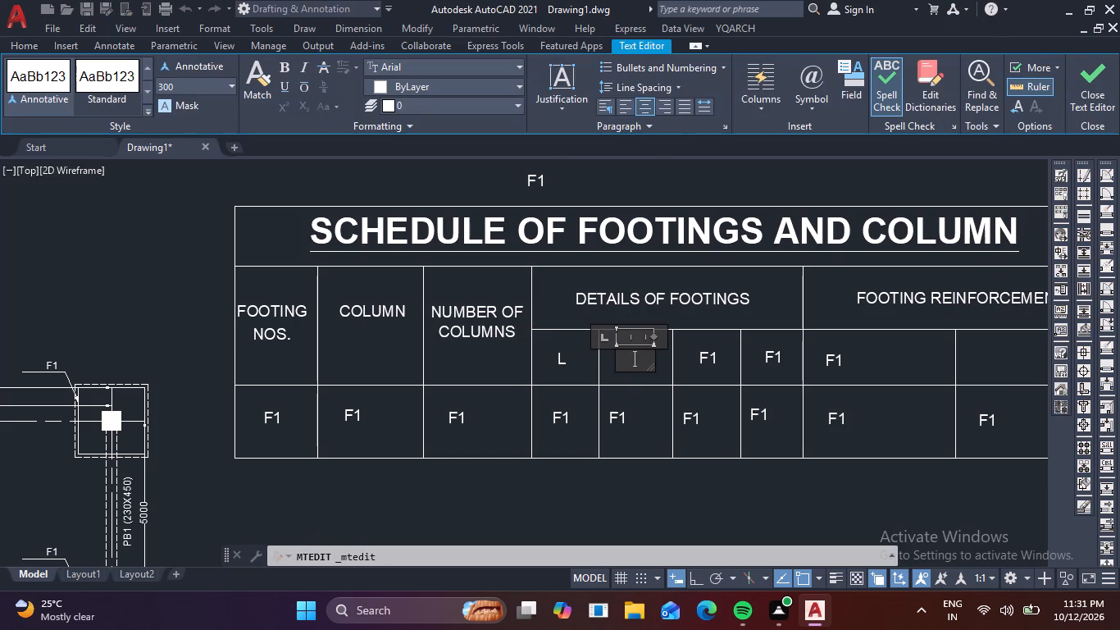
key("b")
Replace the F1 text in the third and fourth subheading cells under DETAILS OF FOOTINGS with D and H.
left_click(708, 354)
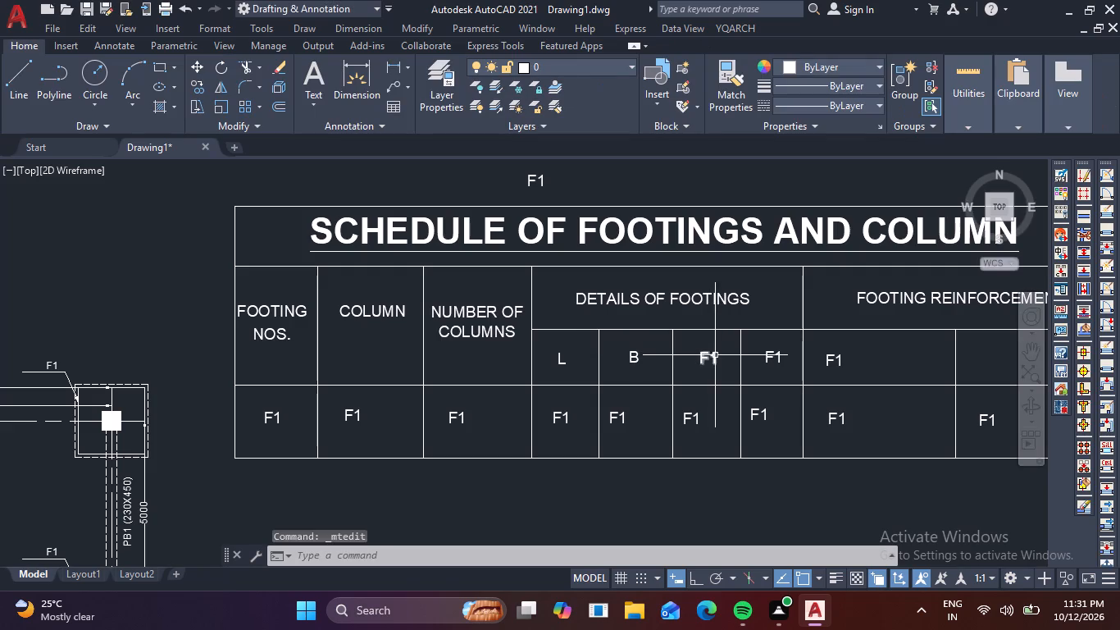
double_click(715, 355)
key("BackSpace")
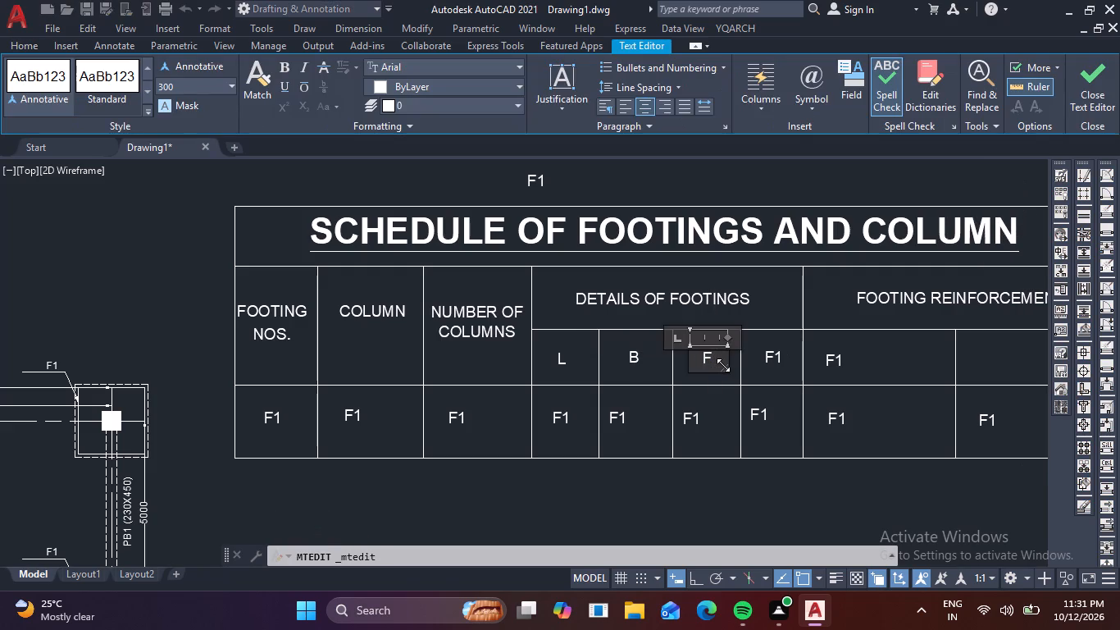
key("BackSpace")
key("d")
left_click(771, 353)
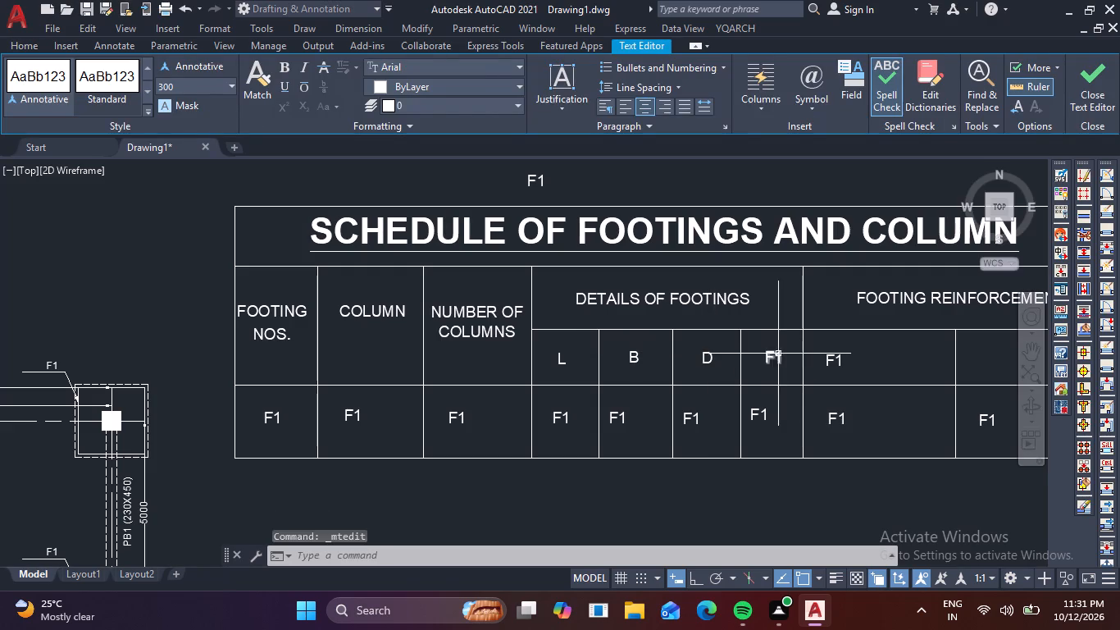
double_click(781, 358)
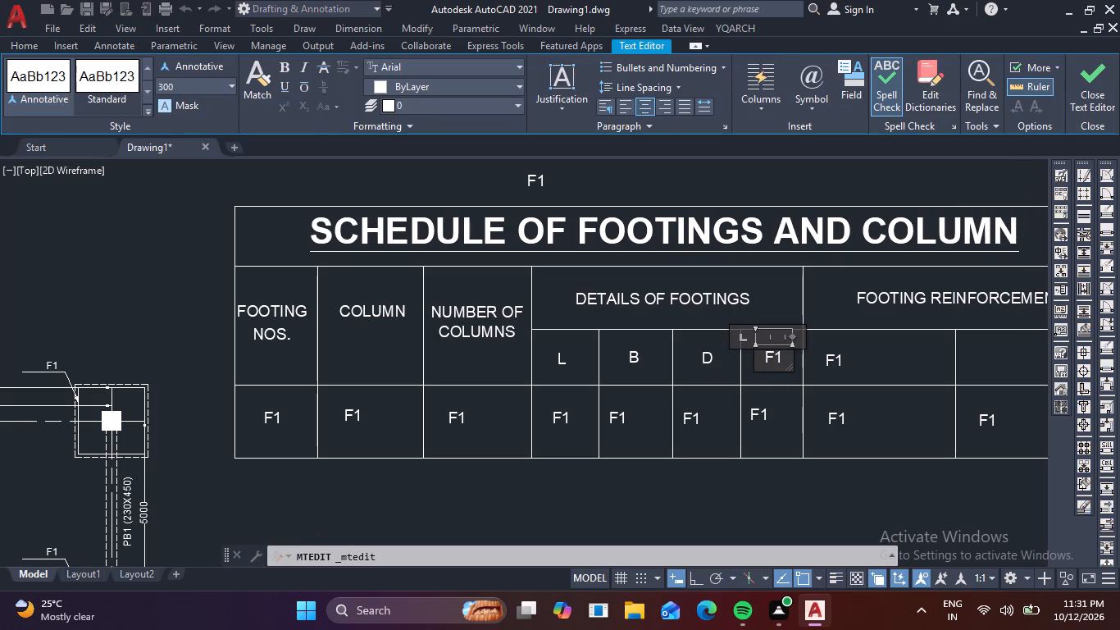
key("BackSpace")
key("BackSpace")
key("h")
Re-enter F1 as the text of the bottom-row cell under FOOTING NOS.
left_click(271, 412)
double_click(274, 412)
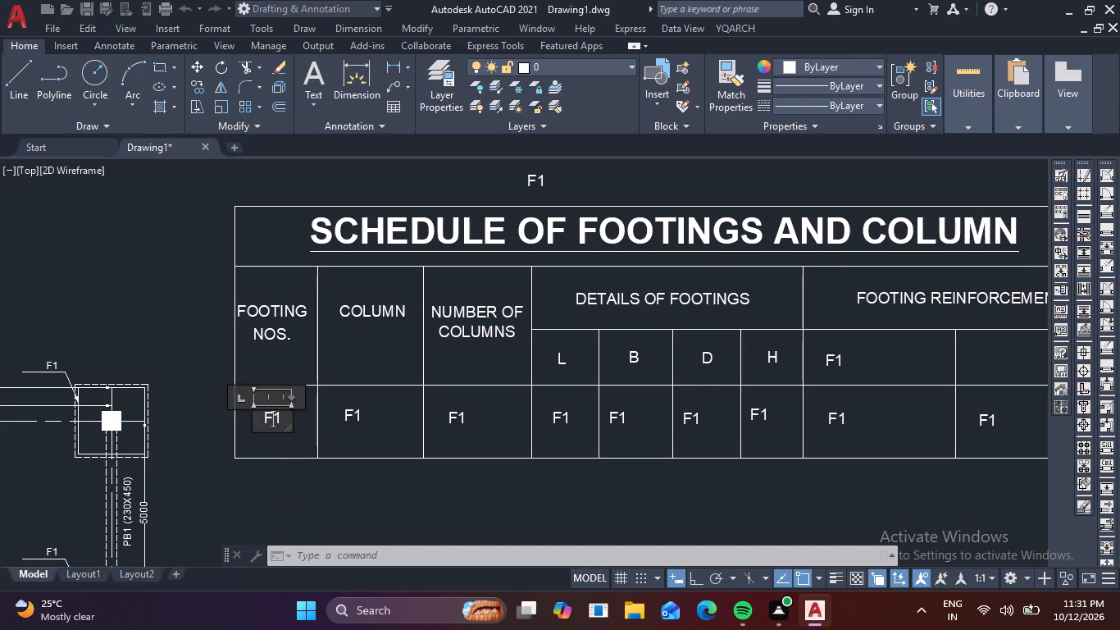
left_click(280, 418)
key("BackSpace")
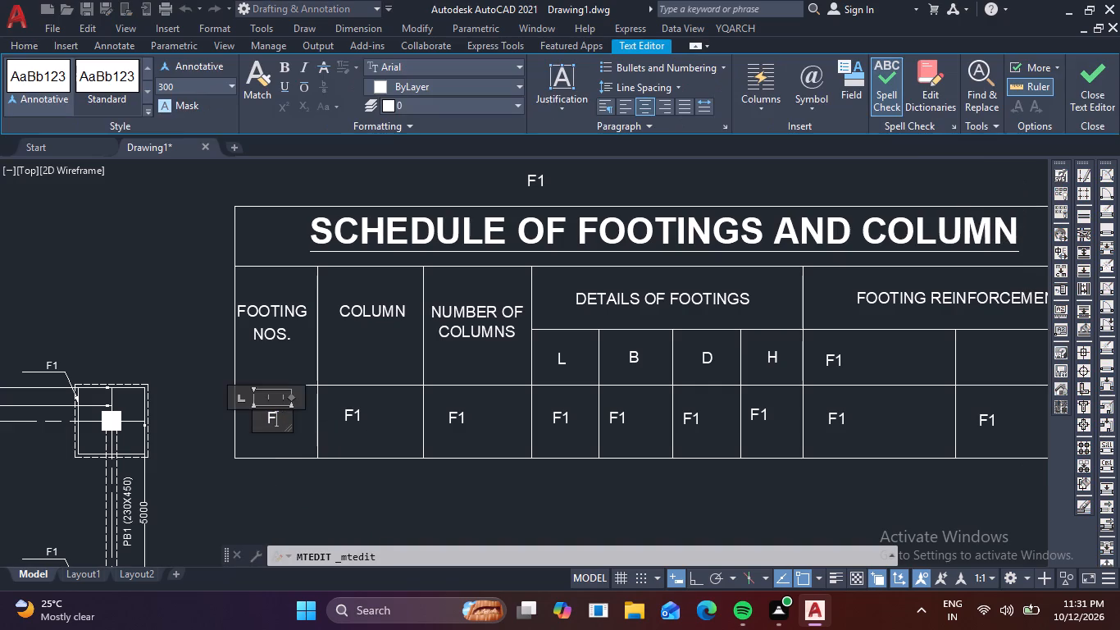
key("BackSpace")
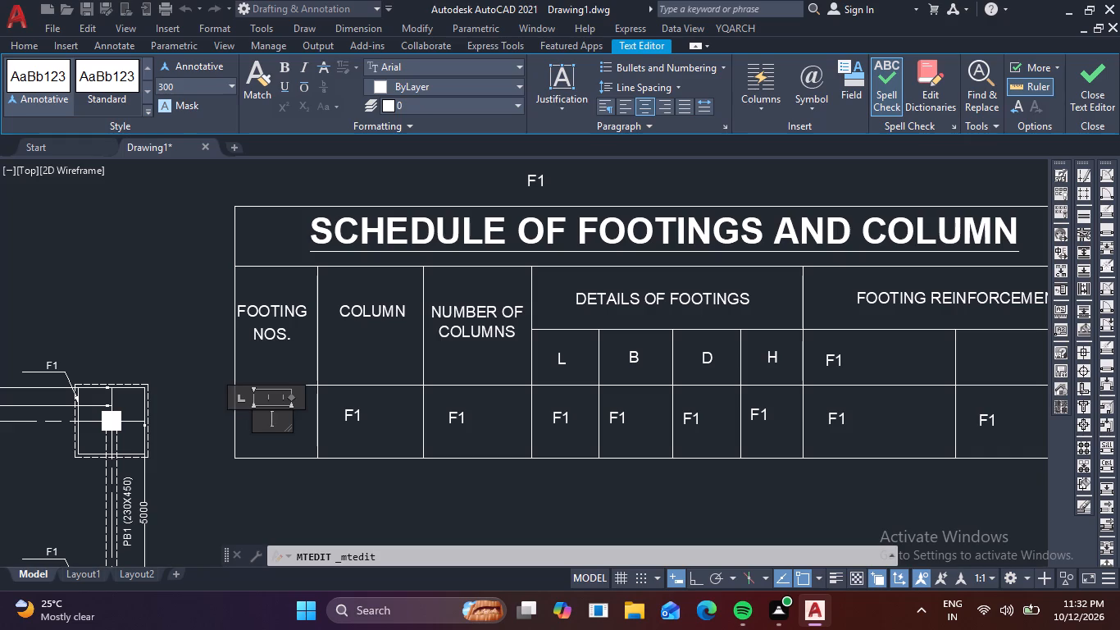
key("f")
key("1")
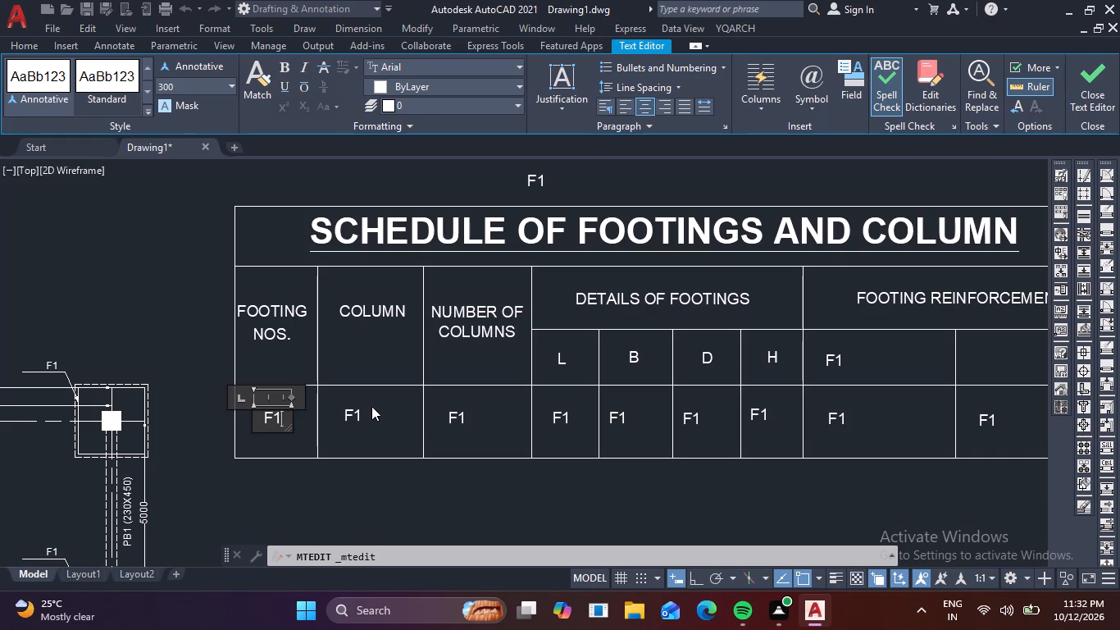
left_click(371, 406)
Replace the bottom-row text under the COLUMN heading beside FOOTING NOS. with C1 TO C14, widening its text box to fit one line.
double_click(349, 412)
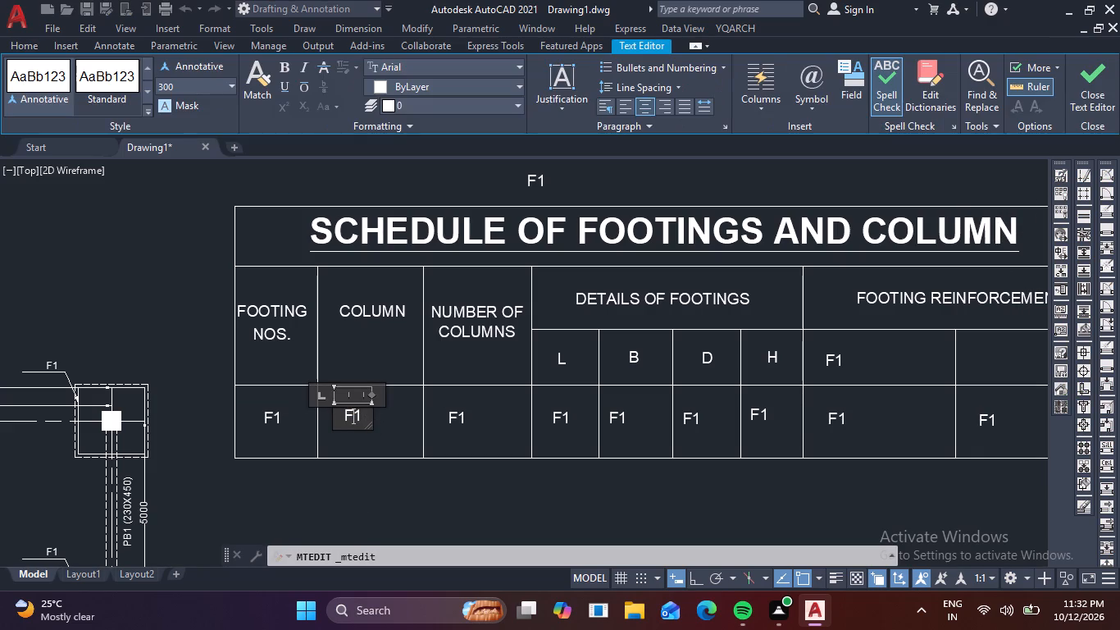
left_click(366, 416)
key("BackSpace")
key("BackSpace")
key("BackSpace")
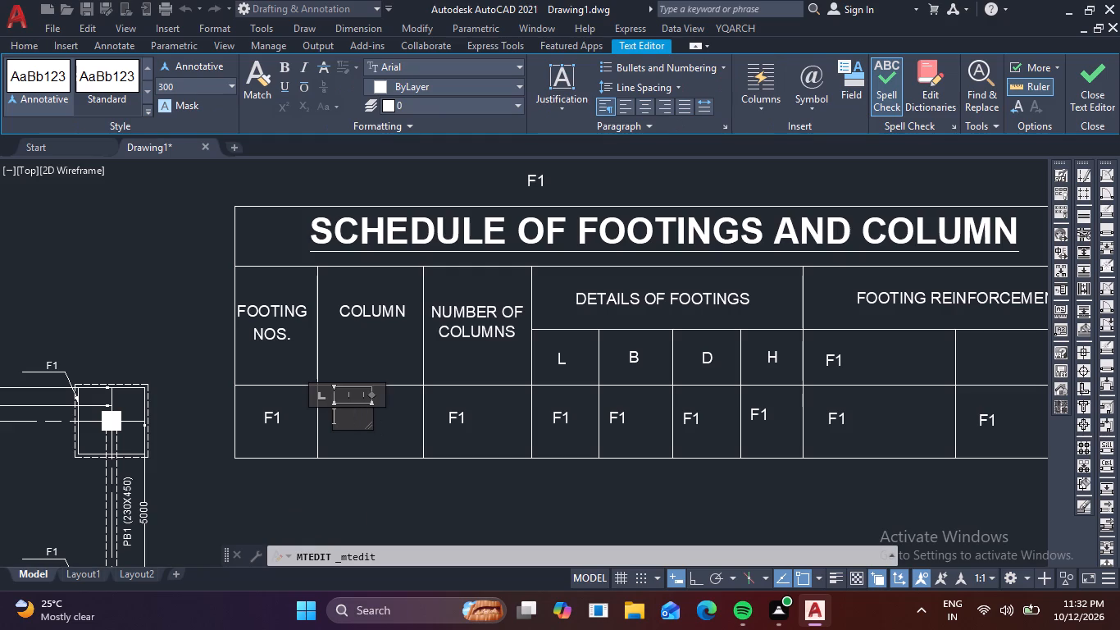
type("C1")
key("space")
type("TO")
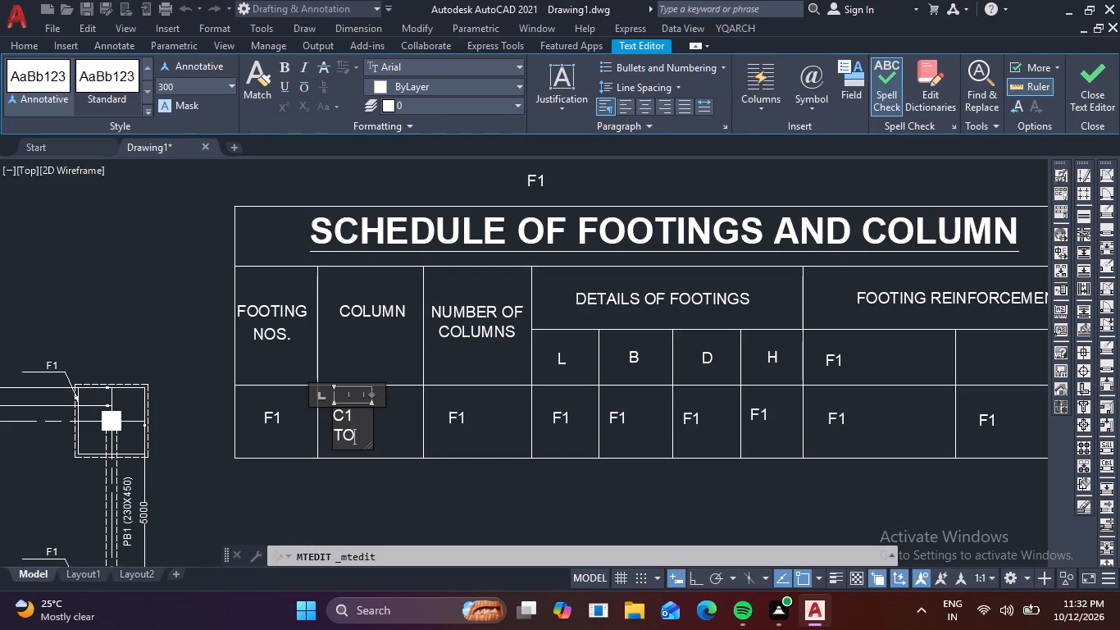
key("space")
type("C14")
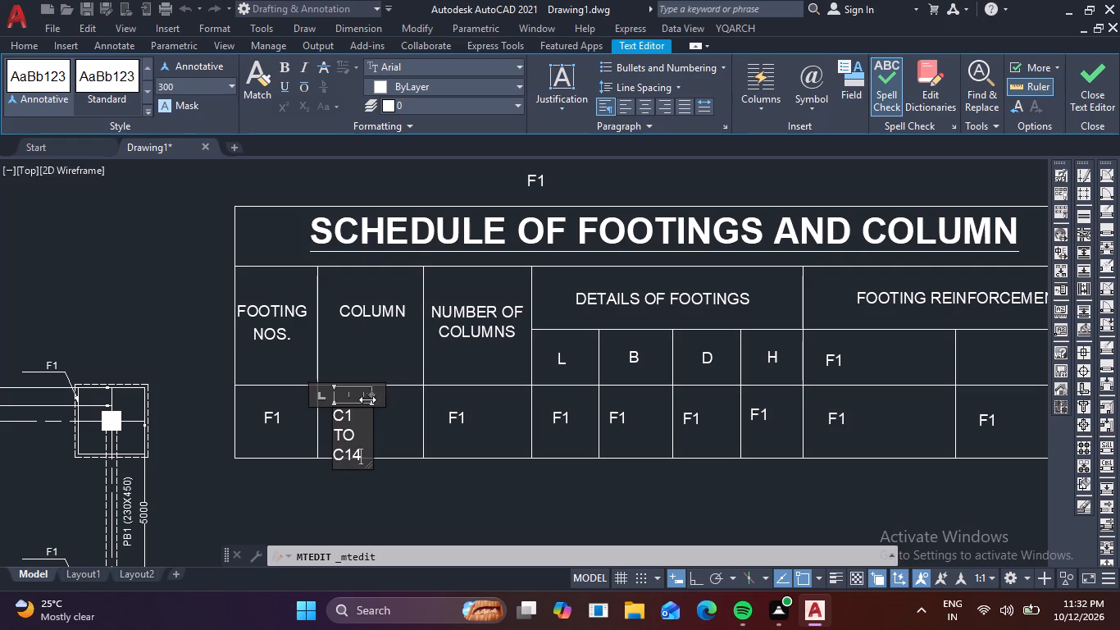
left_click_drag(371, 398, 419, 396)
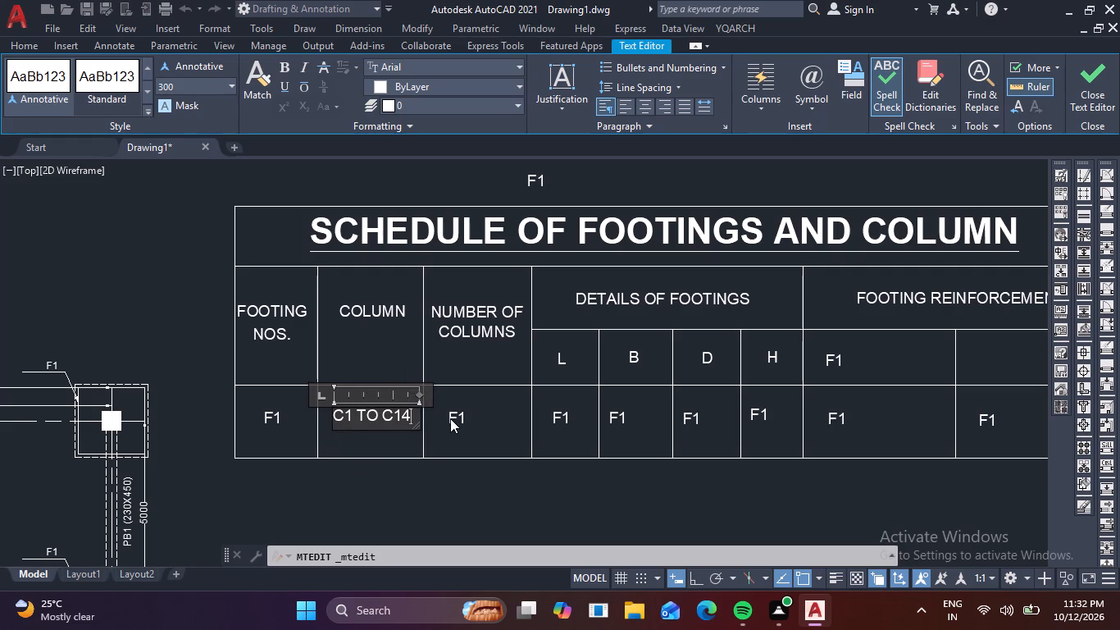
left_click(450, 418)
Replace the bottom-row text under NUMBER OF COLUMNS with 14 Nos., widening its text box to fit one line.
double_click(456, 415)
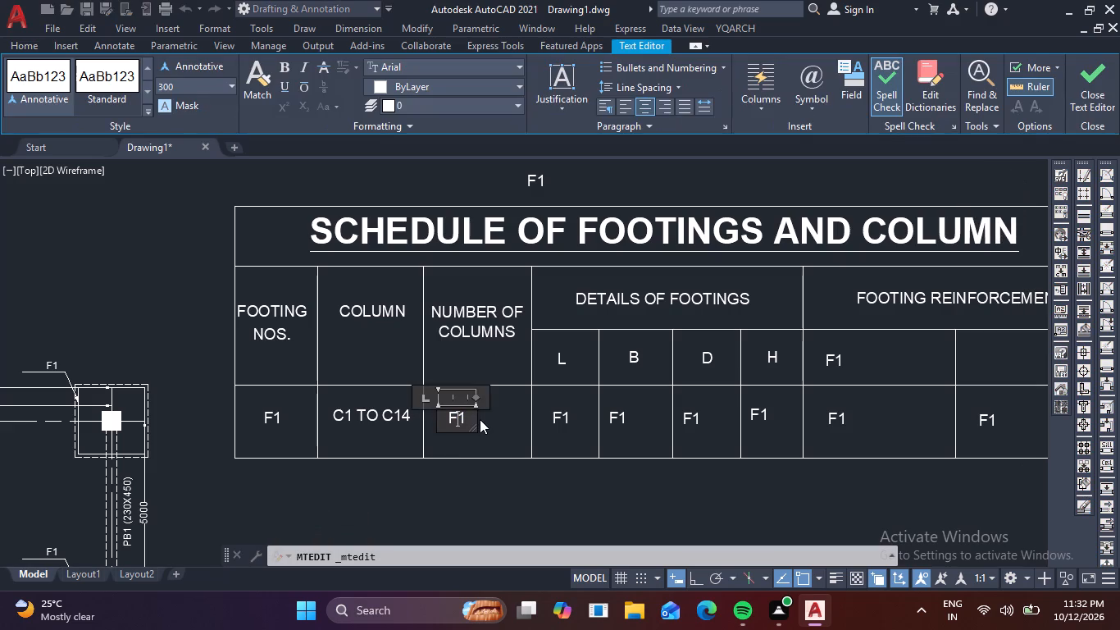
key("Right")
key("BackSpace")
key("BackSpace")
type("14")
key("space")
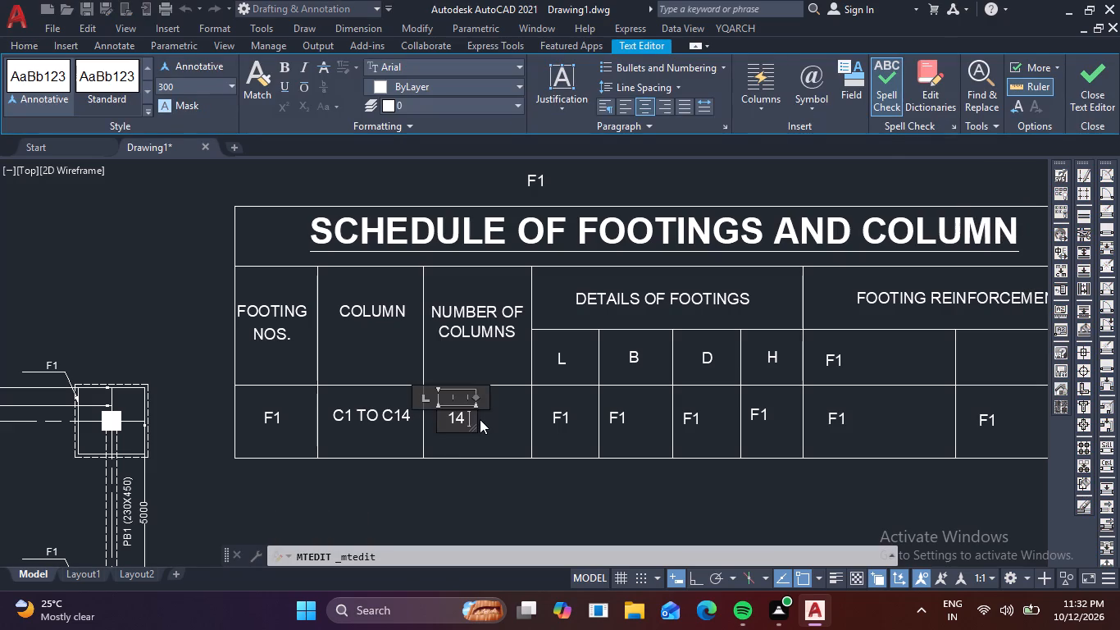
type("N")
type("os")
key("period")
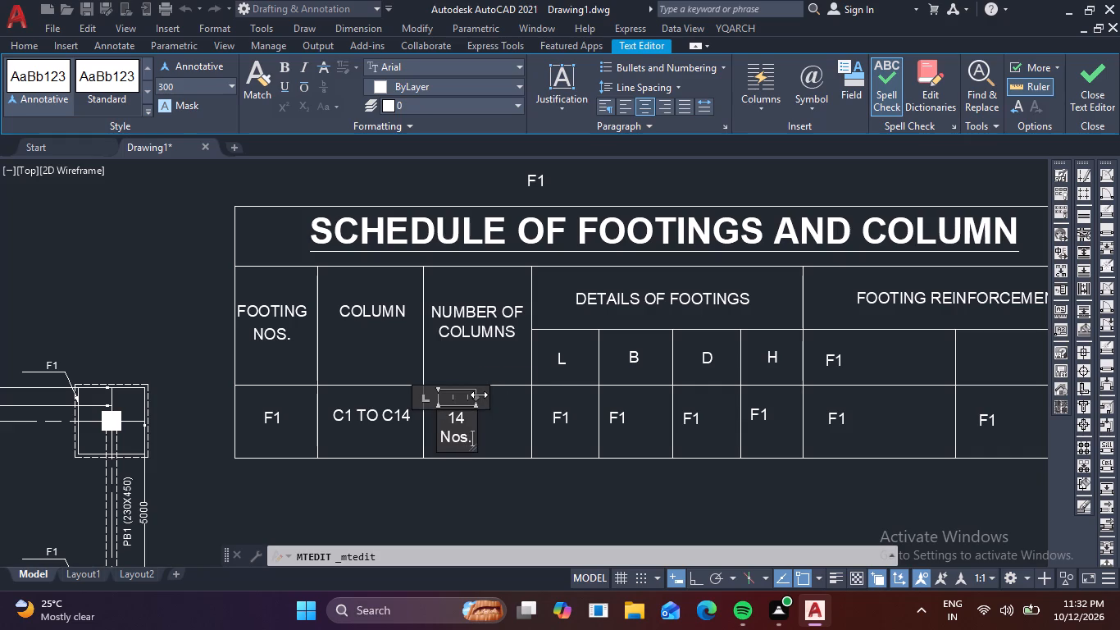
left_click_drag(479, 395, 505, 400)
left_click(563, 416)
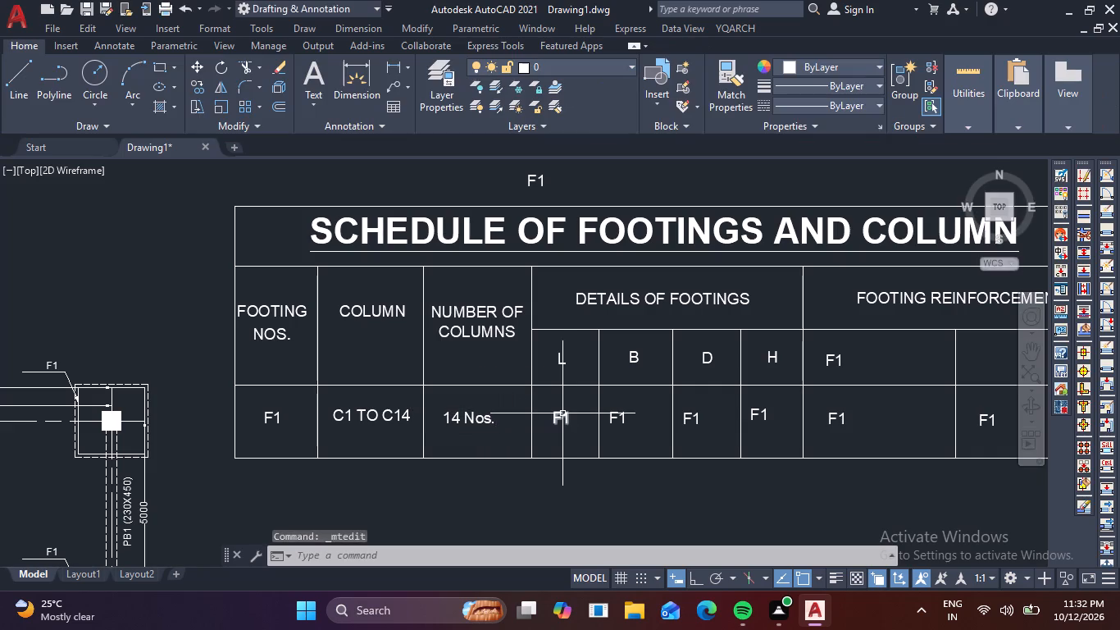
Replace the F1 text in the bottom-row cell under L with 1800.
double_click(562, 413)
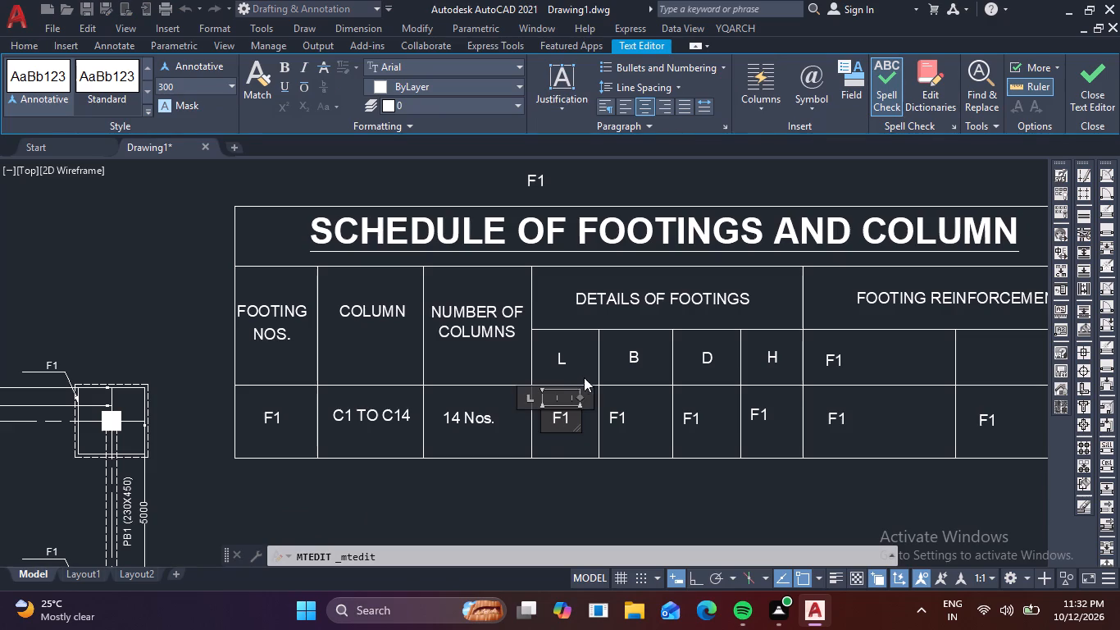
key("Right")
key("BackSpace")
key("BackSpace")
type("1800")
left_click(640, 402)
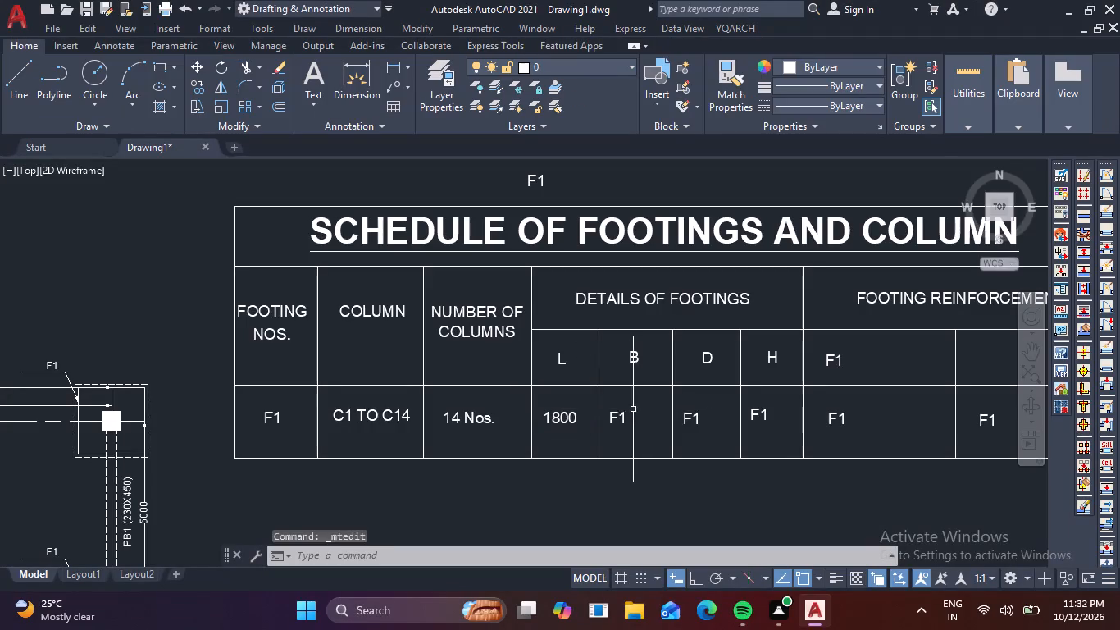
Replace the F1 text in the bottom-row cell under B with 1800 and move it horizontally toward the cell's centre.
double_click(621, 418)
key("Right")
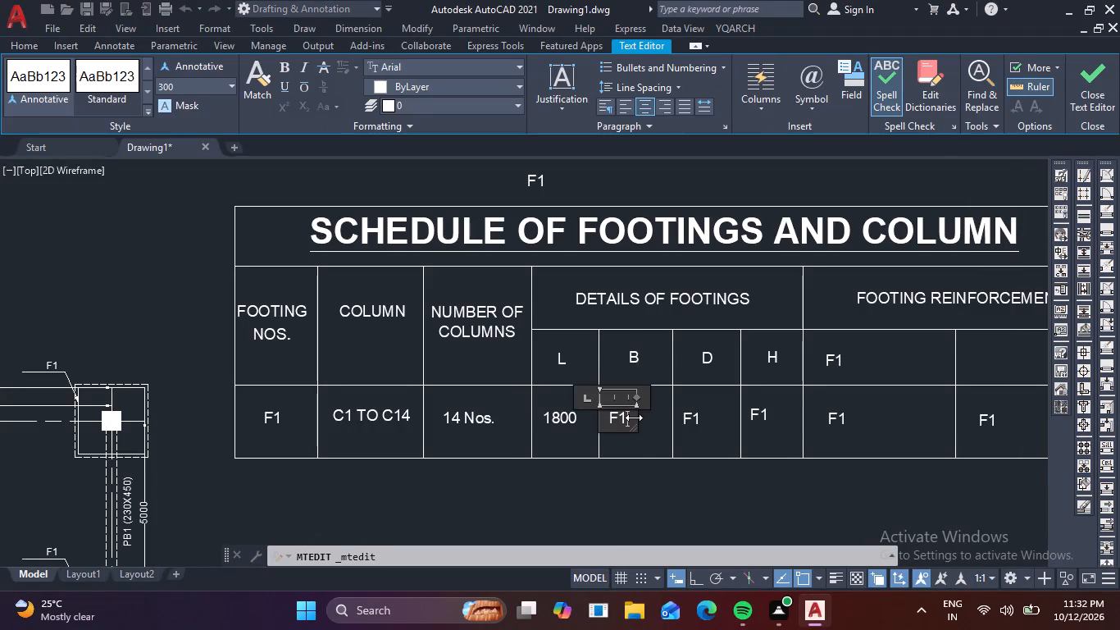
key("BackSpace")
key("BackSpace")
type("1800")
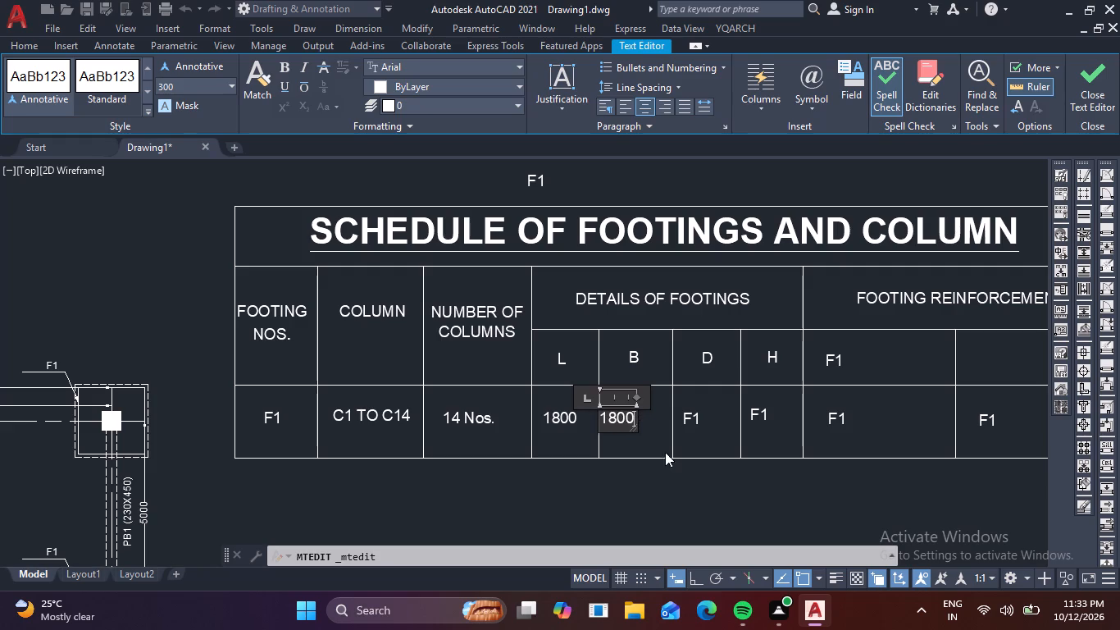
left_click(687, 445)
left_click(627, 420)
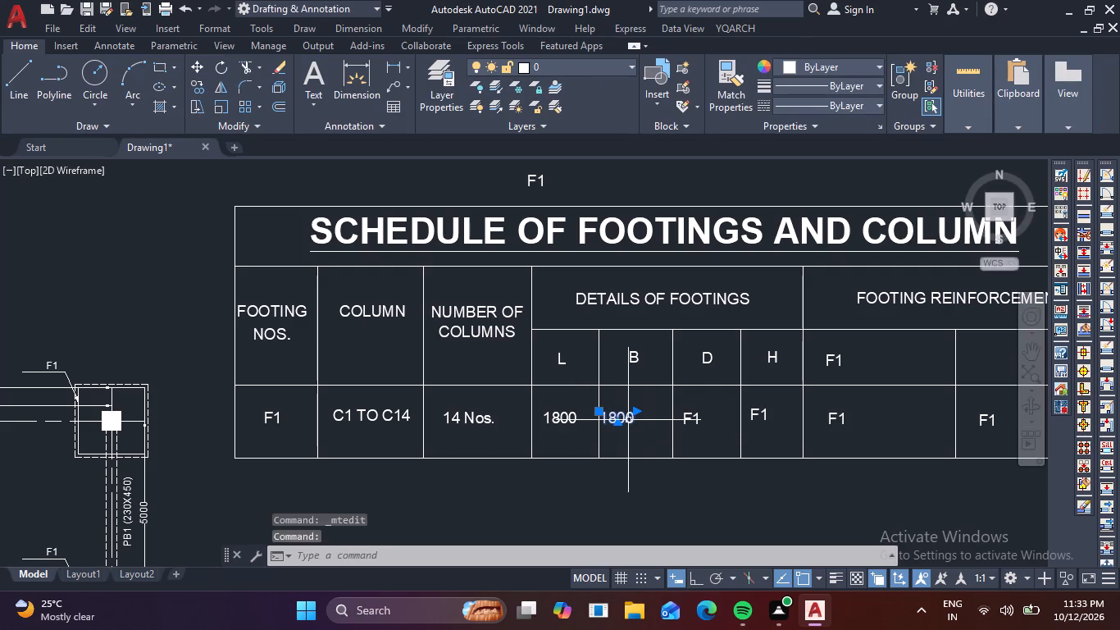
type("m")
key("space")
left_click(628, 420)
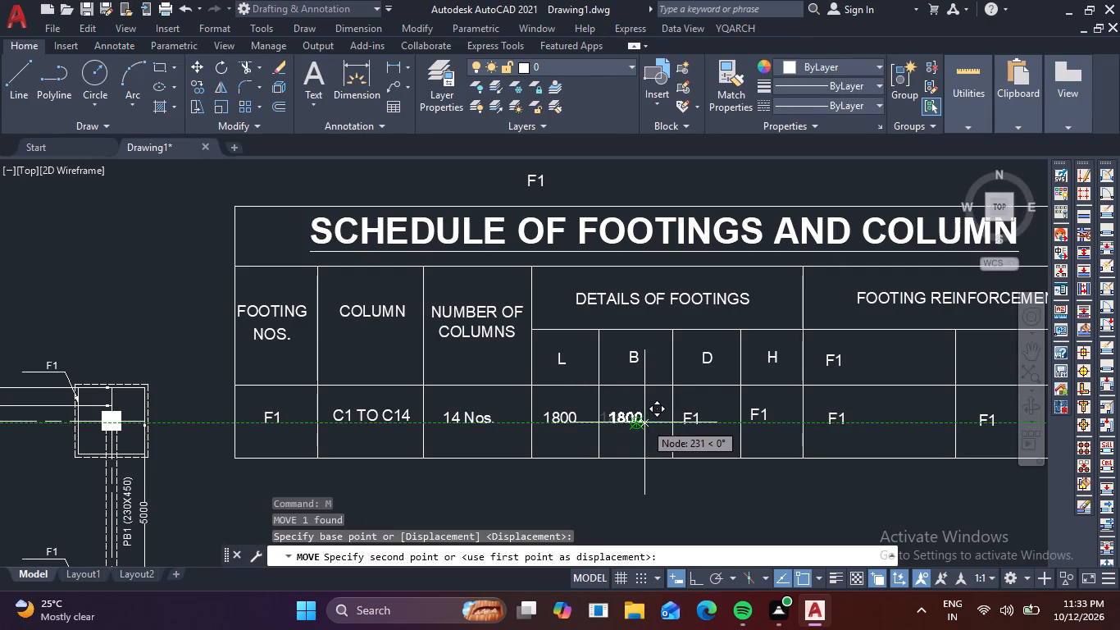
left_click(644, 422)
Replace the F1 text in the bottom-row cell under D with 300 and move it horizontally toward the cell's centre.
double_click(694, 418)
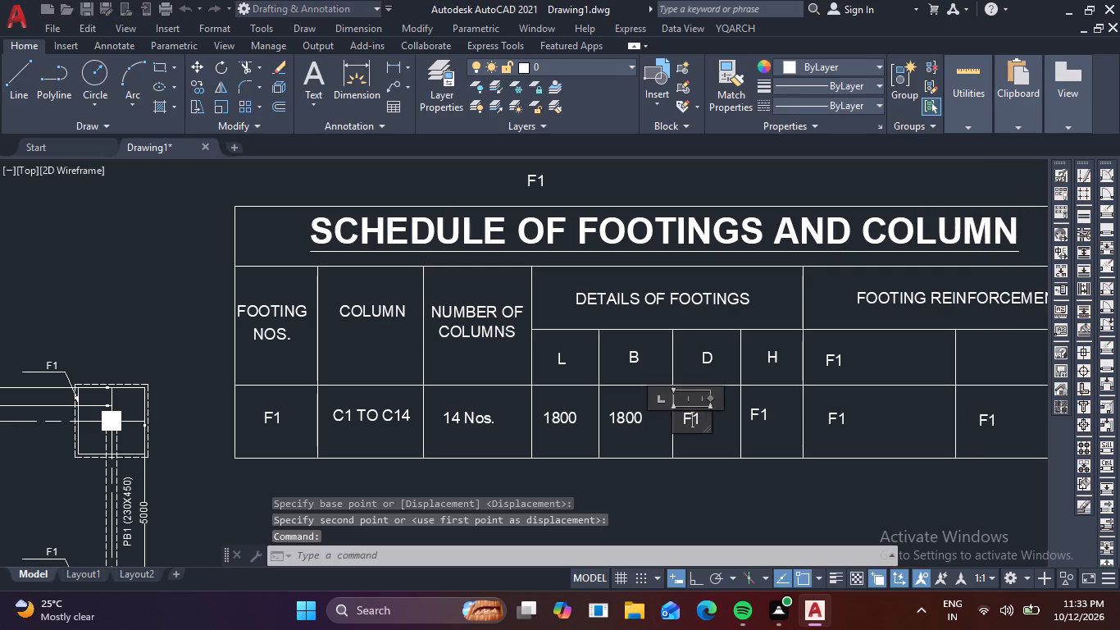
key("Right")
key("BackSpace")
key("BackSpace")
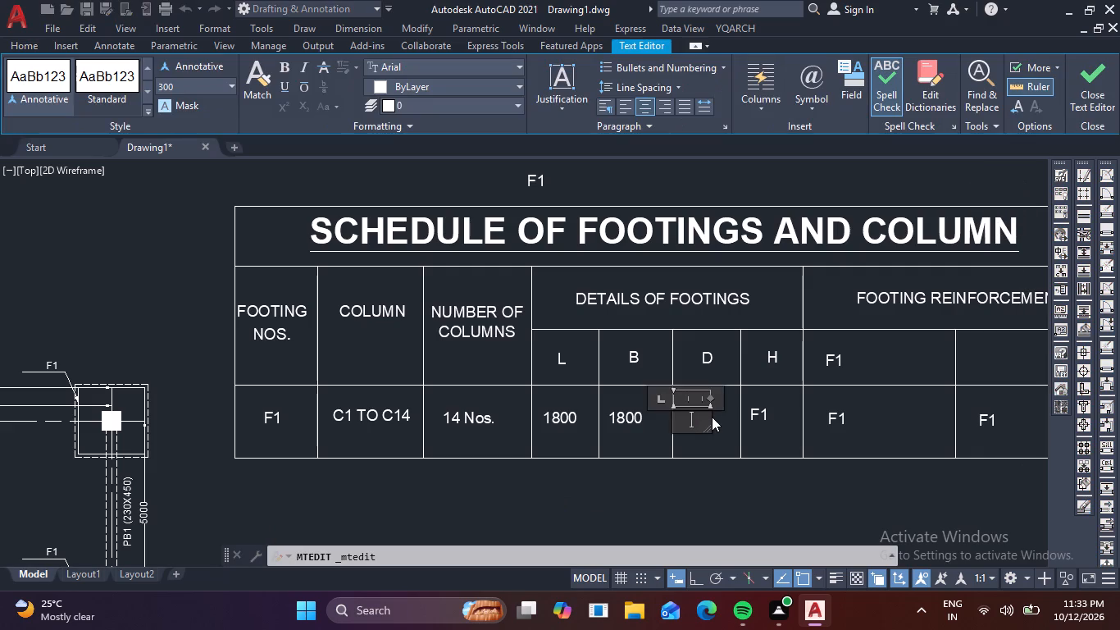
type("300")
left_click(727, 471)
left_click(699, 416)
type("m")
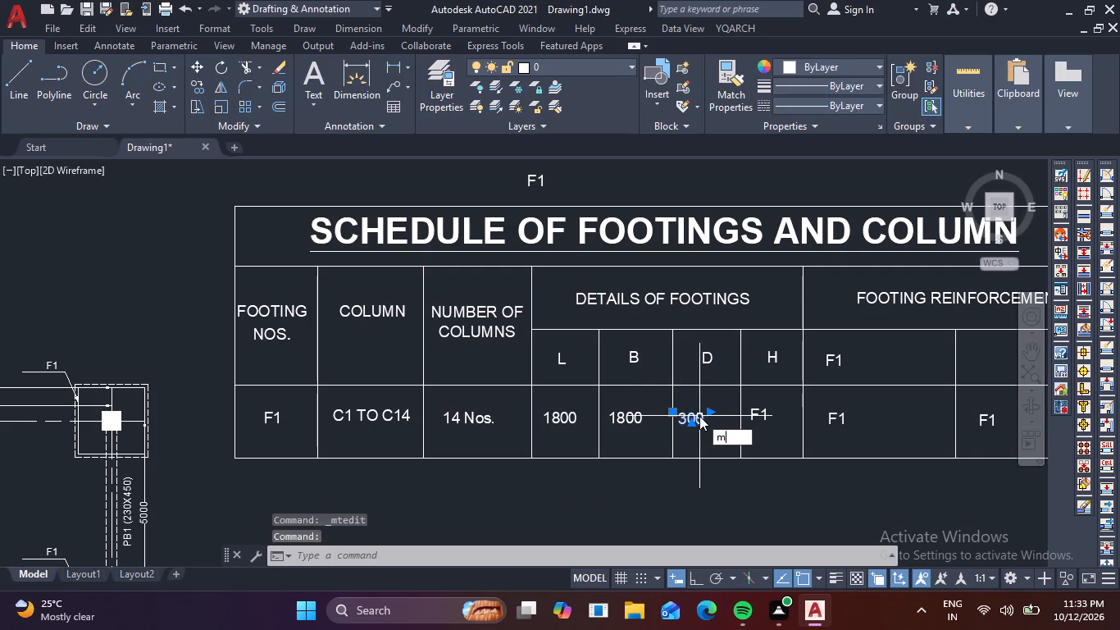
key("space")
left_click(699, 416)
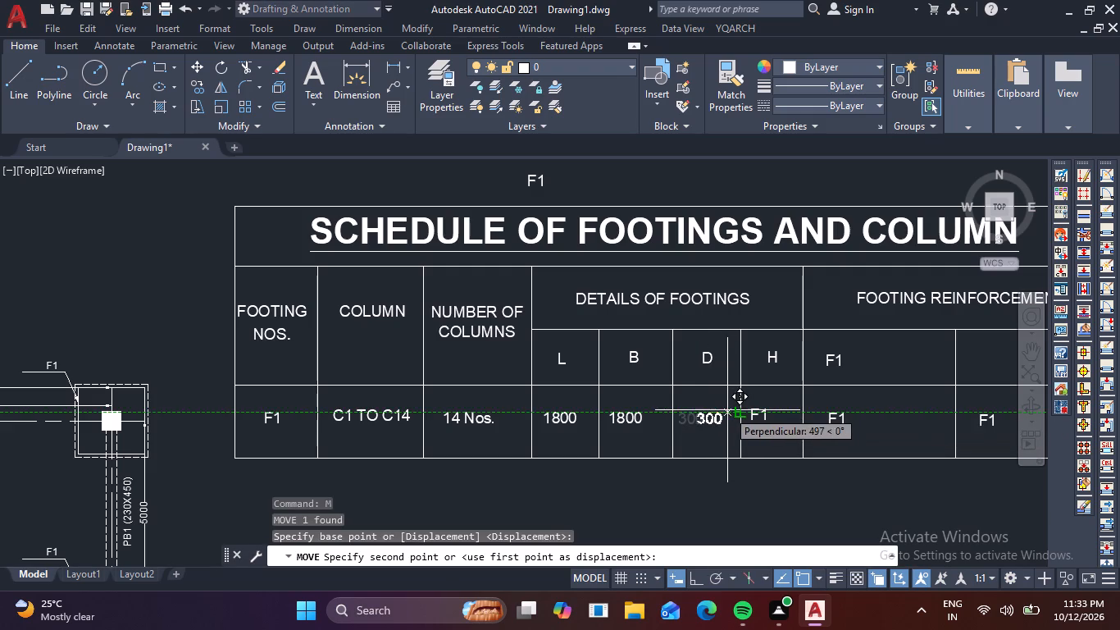
scroll(726, 411, "up", 2)
left_click(717, 417)
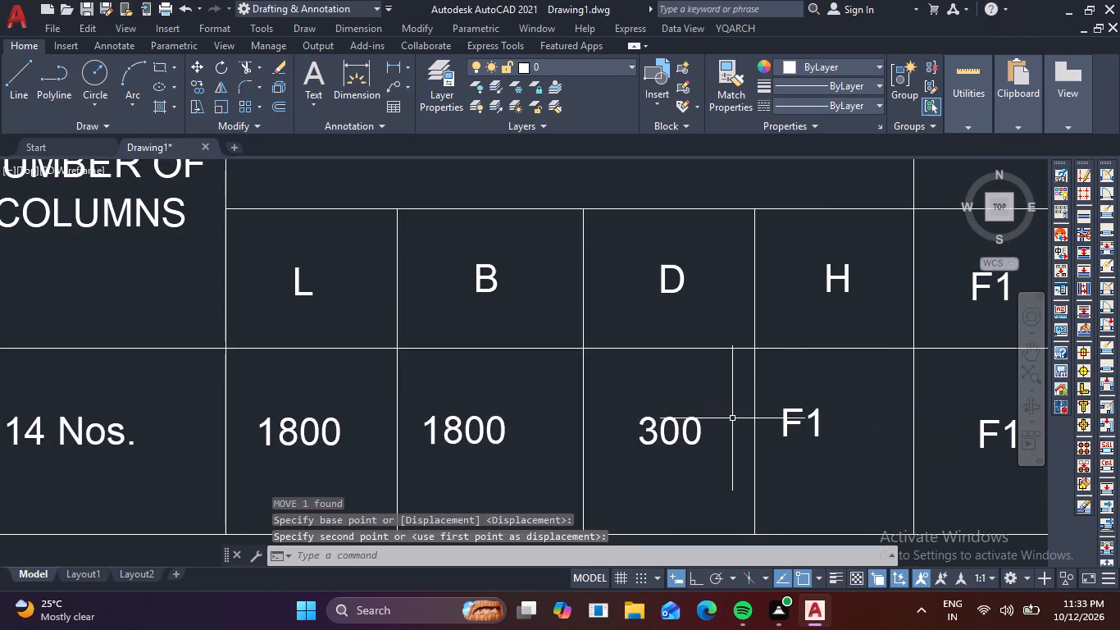
Replace the F1 text in the bottom-row cell under H with 150.
double_click(786, 425)
left_click(822, 429)
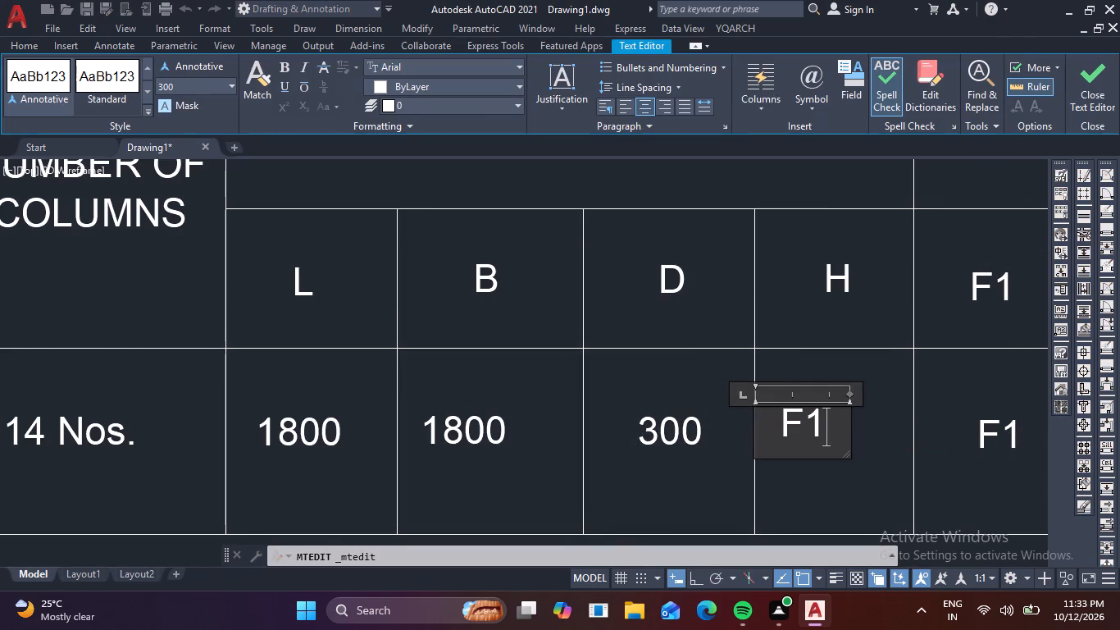
key("BackSpace")
key("BackSpace")
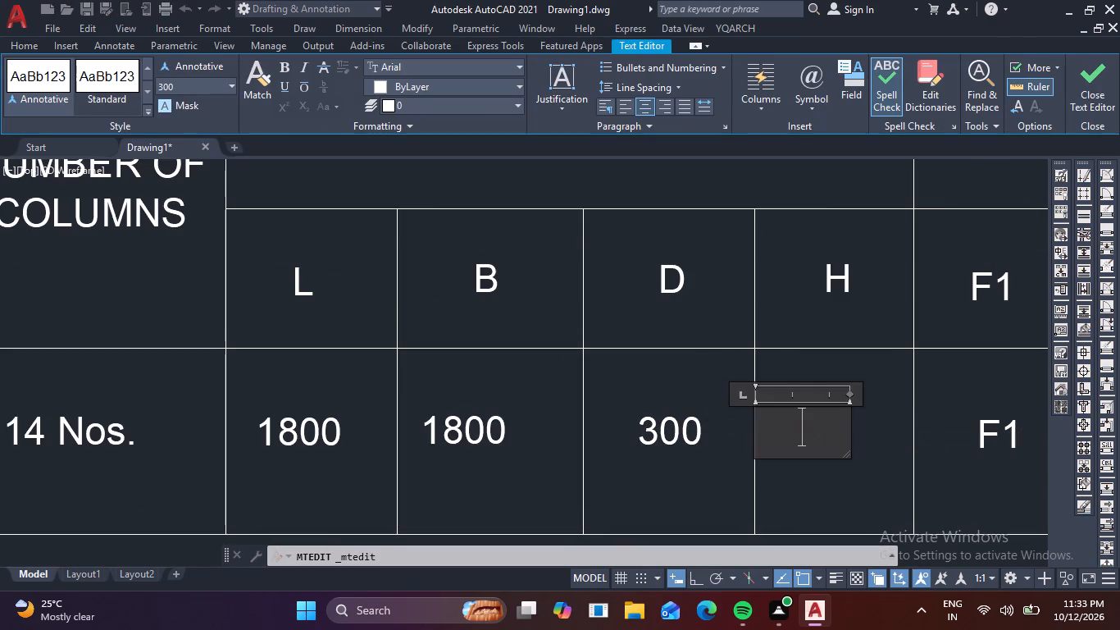
key("1")
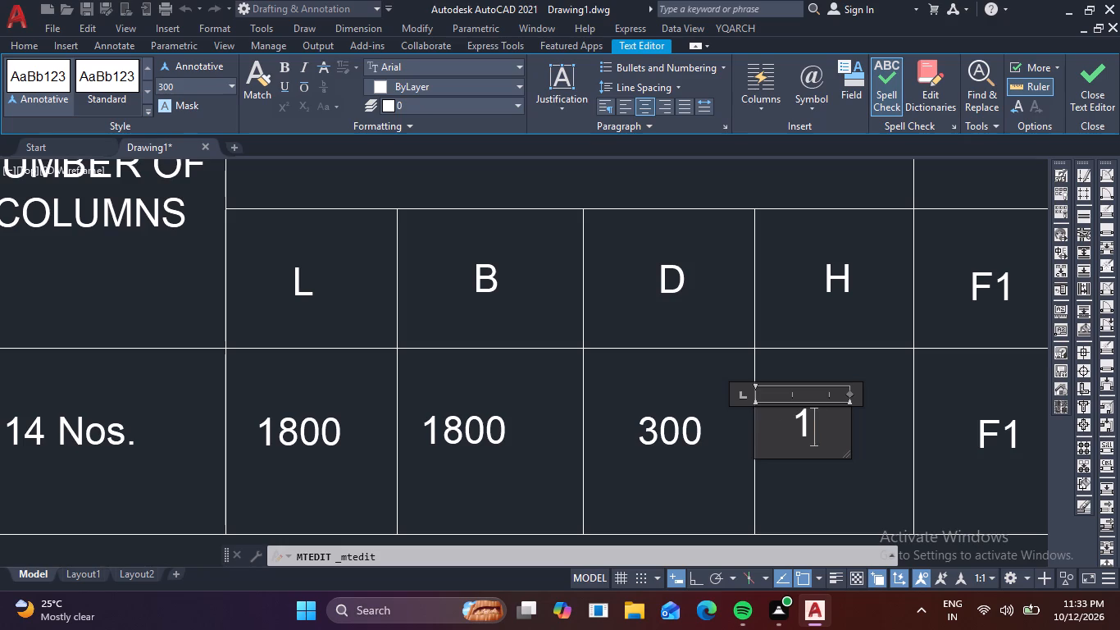
type("50")
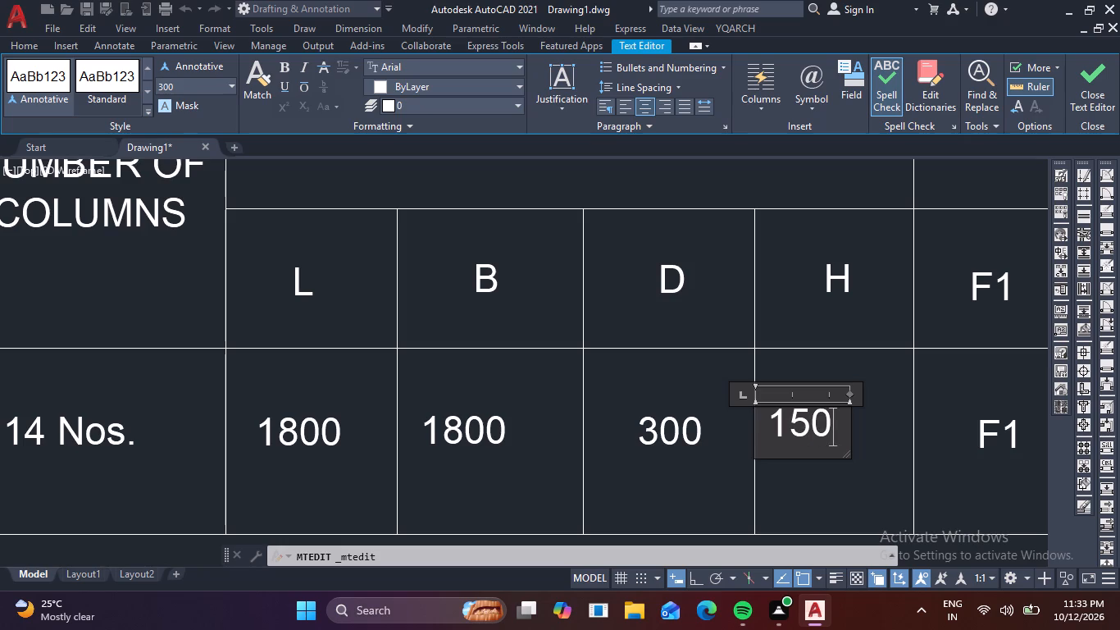
Finish editing the 150 text under H and move it toward the centre of its bottom-row cell.
left_click(854, 530)
left_click(820, 432)
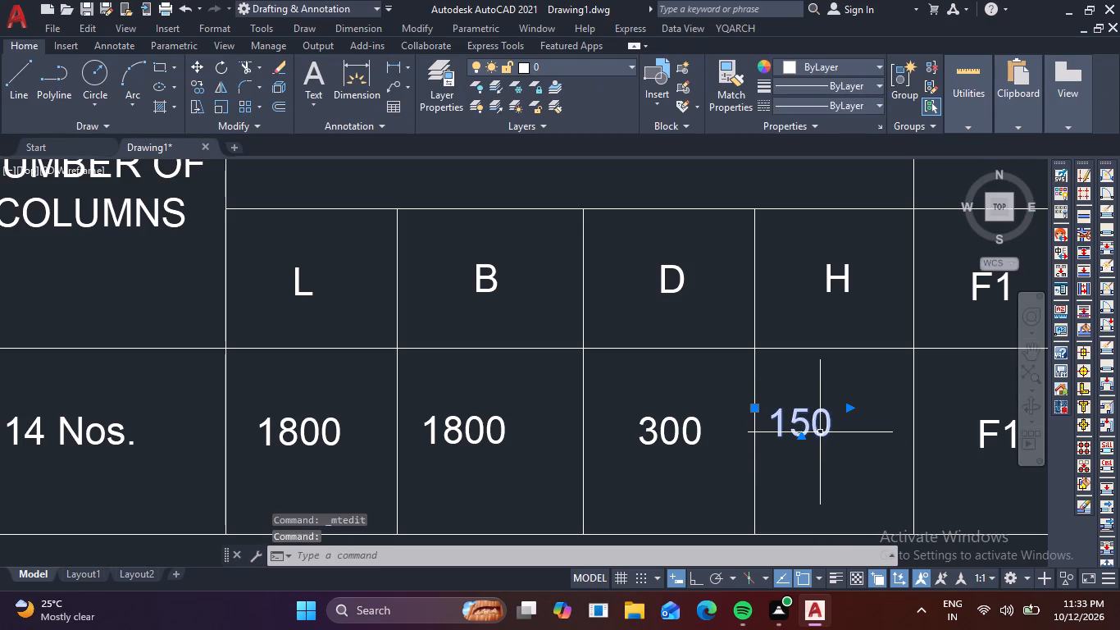
type("m")
key("space")
left_click(820, 432)
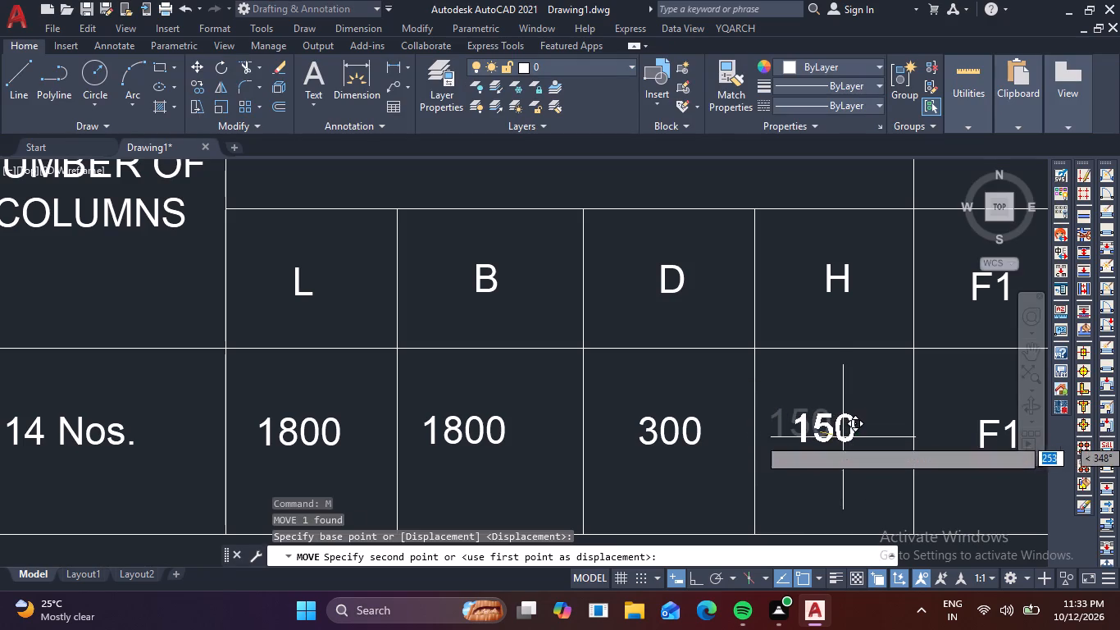
left_click(843, 437)
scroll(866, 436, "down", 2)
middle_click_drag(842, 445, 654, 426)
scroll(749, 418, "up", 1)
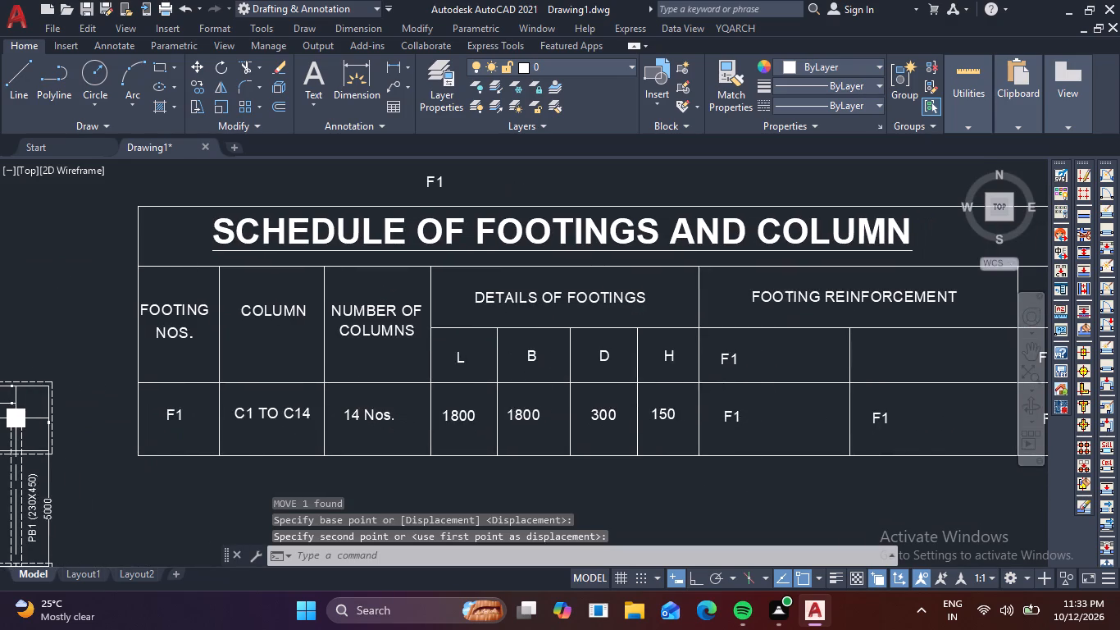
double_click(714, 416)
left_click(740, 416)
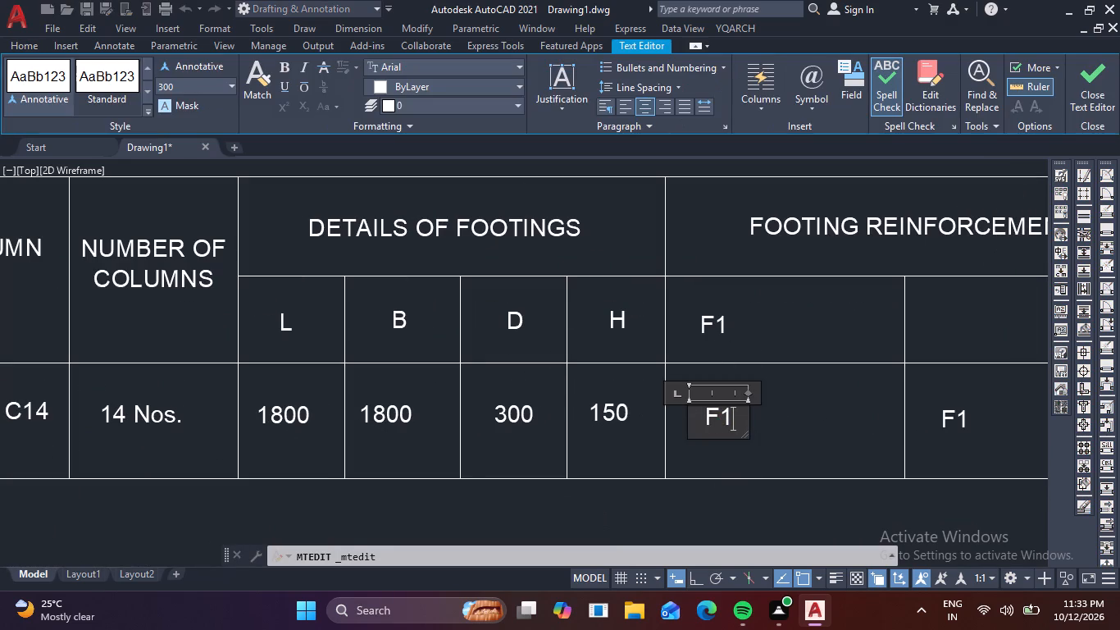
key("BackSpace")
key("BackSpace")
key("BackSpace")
Copy the full text "8 ṓ @ 150C/C LINKS" from the boxed note in the schedule's title row.
scroll(653, 285, "down", 2)
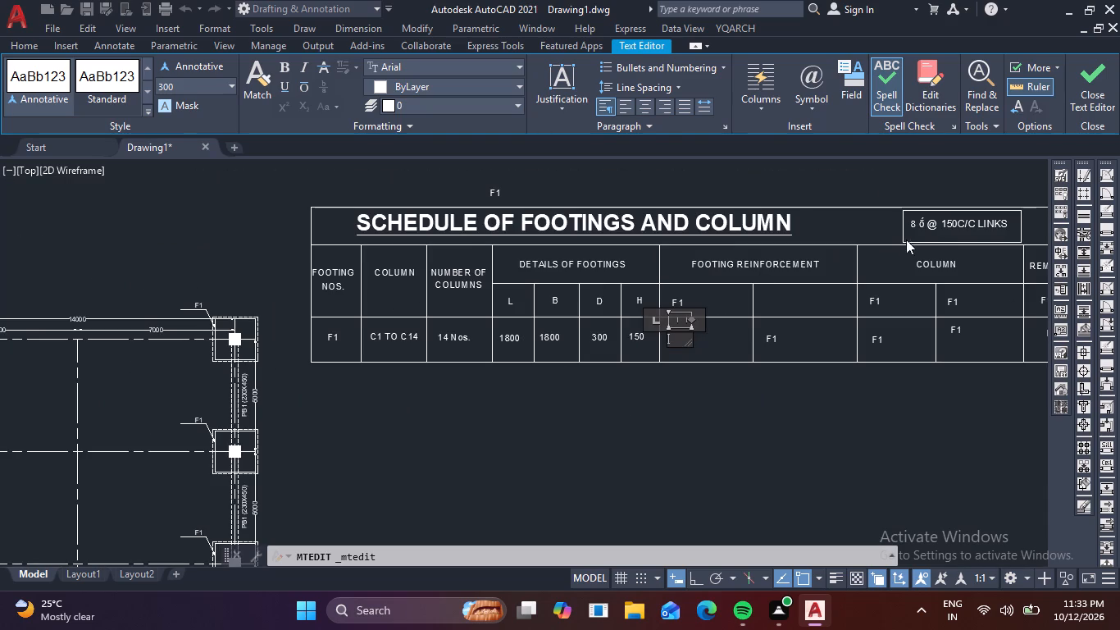
middle_click_drag(925, 231, 774, 251)
scroll(822, 241, "up", 2)
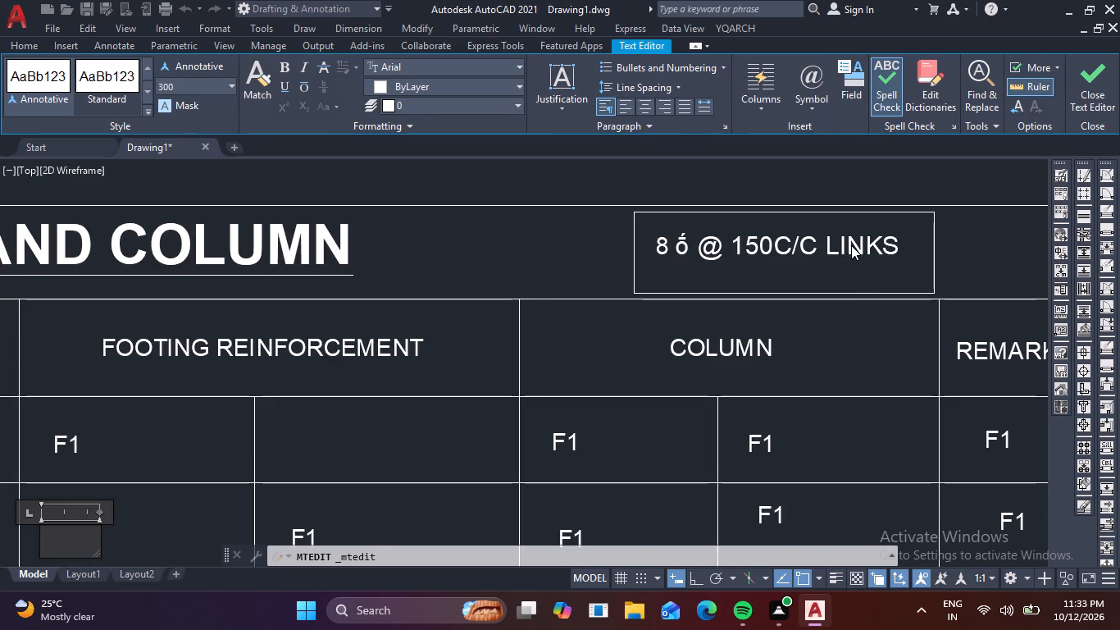
left_click(851, 245)
double_click(863, 243)
left_click_drag(905, 245, 872, 244)
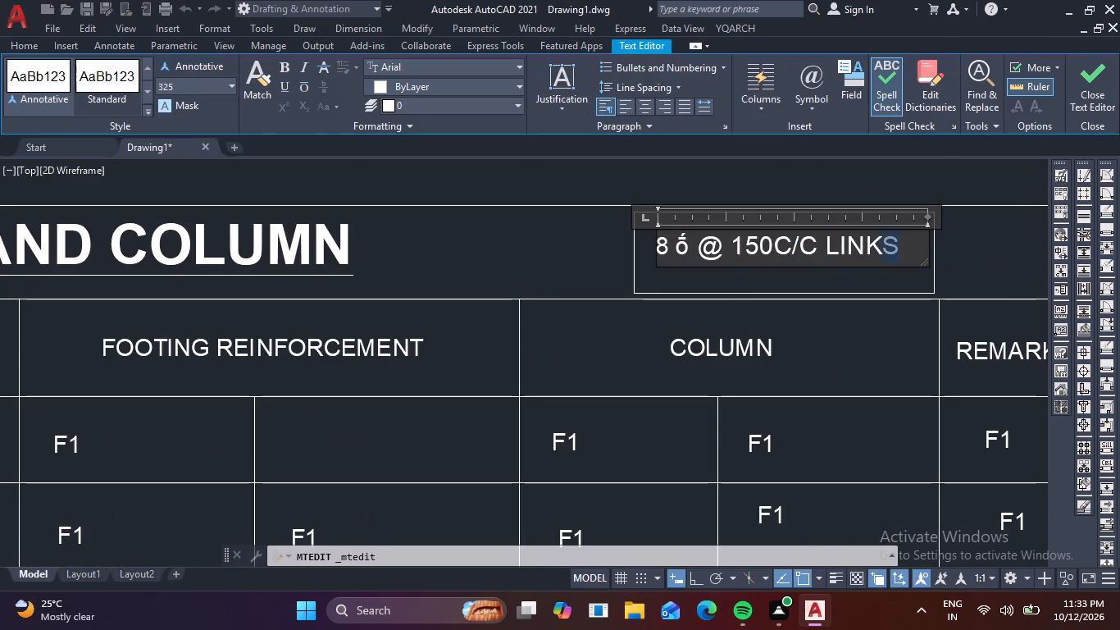
left_click_drag(872, 244, 547, 247)
key("ctrl+c")
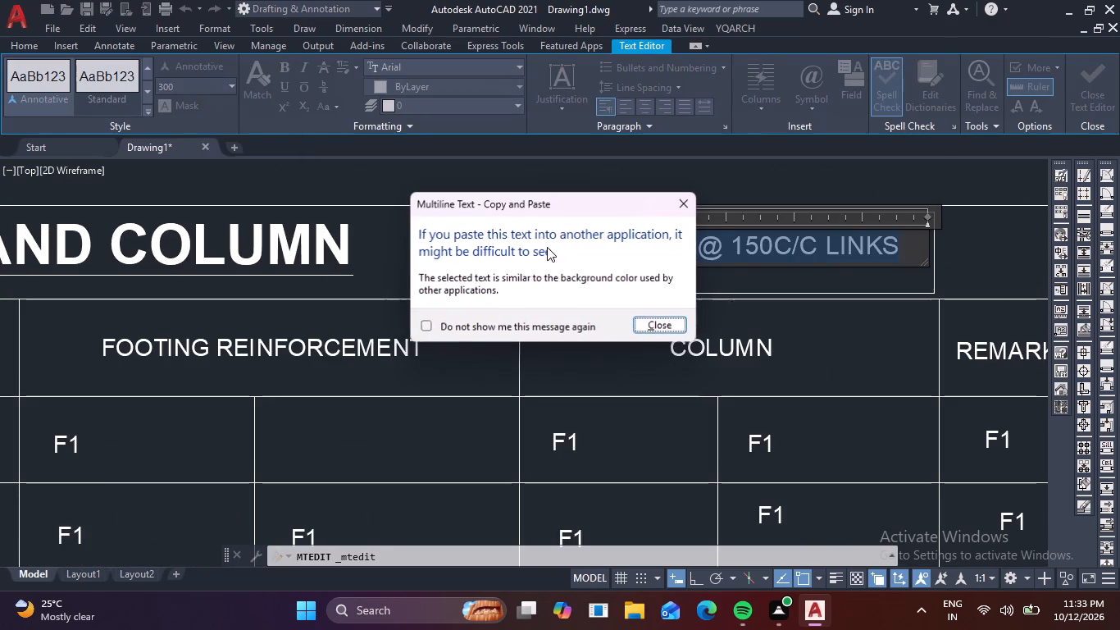
left_click(668, 321)
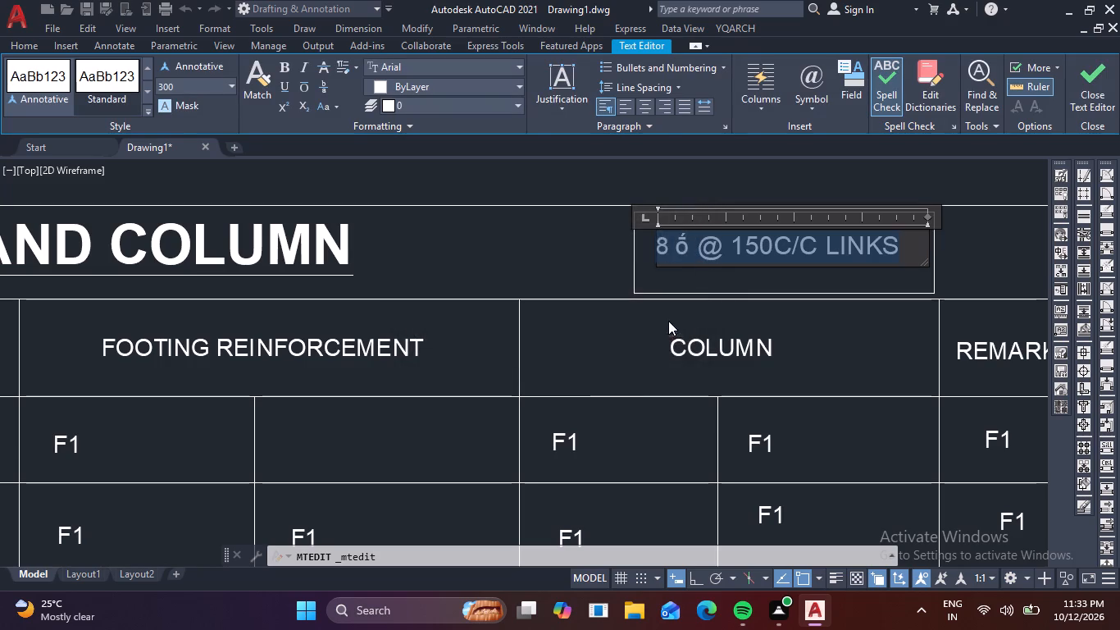
scroll(631, 332, "down", 2)
key("Escape")
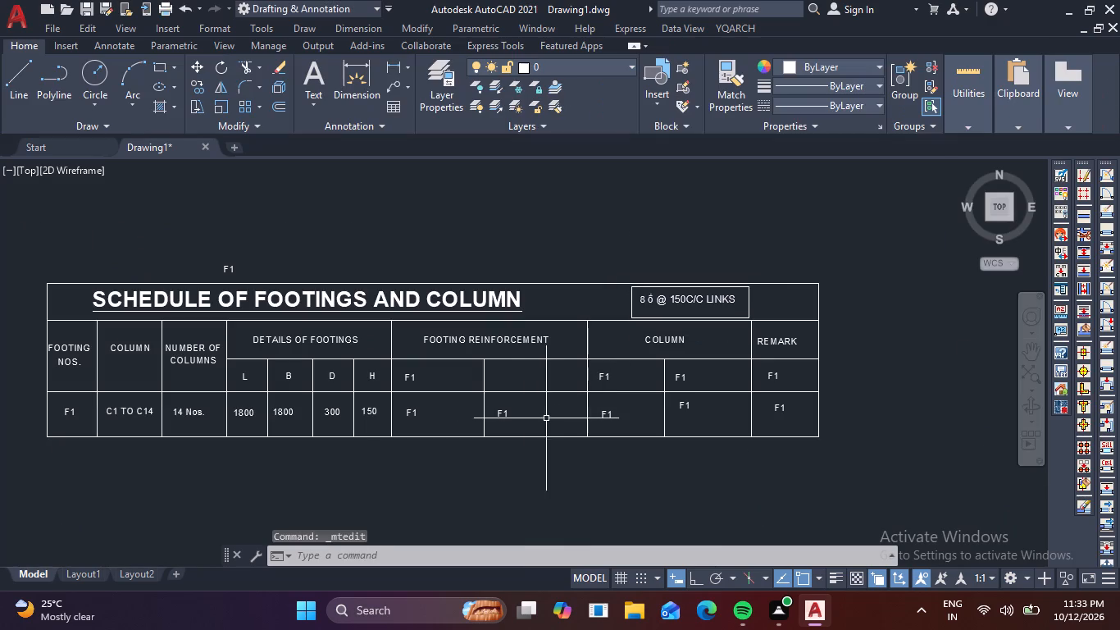
Replace the F1 text in the first bottom-row cell under FOOTING REINFORCEMENT with the copied links note, widening its text box.
scroll(522, 415, "up", 1)
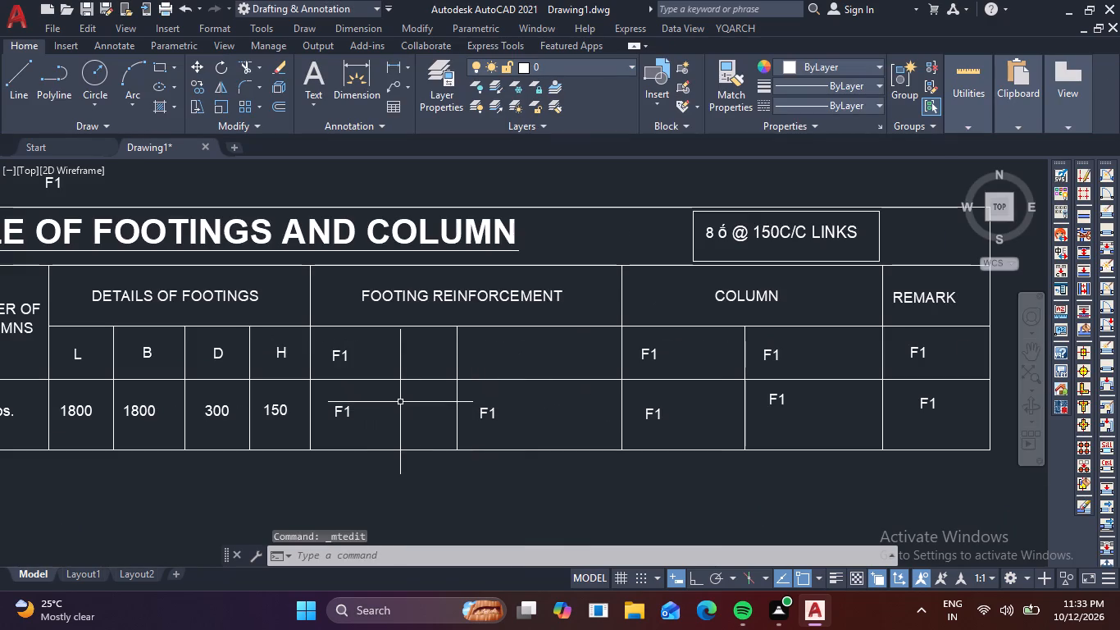
middle_click_drag(385, 404, 443, 404)
scroll(402, 413, "up", 2)
double_click(402, 415)
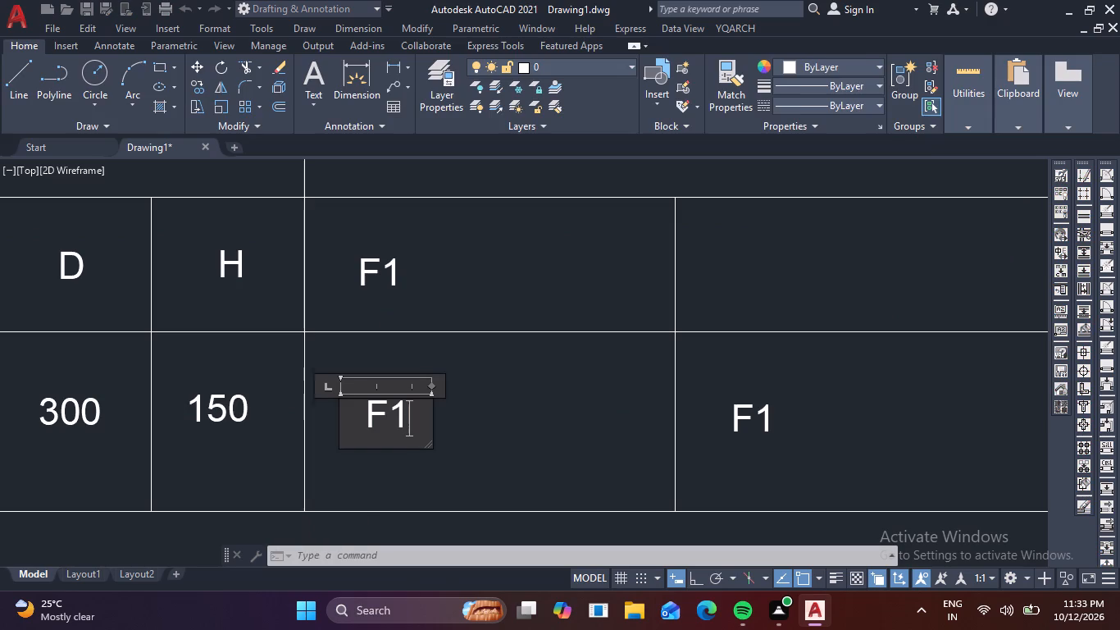
key("BackSpace")
key("BackSpace")
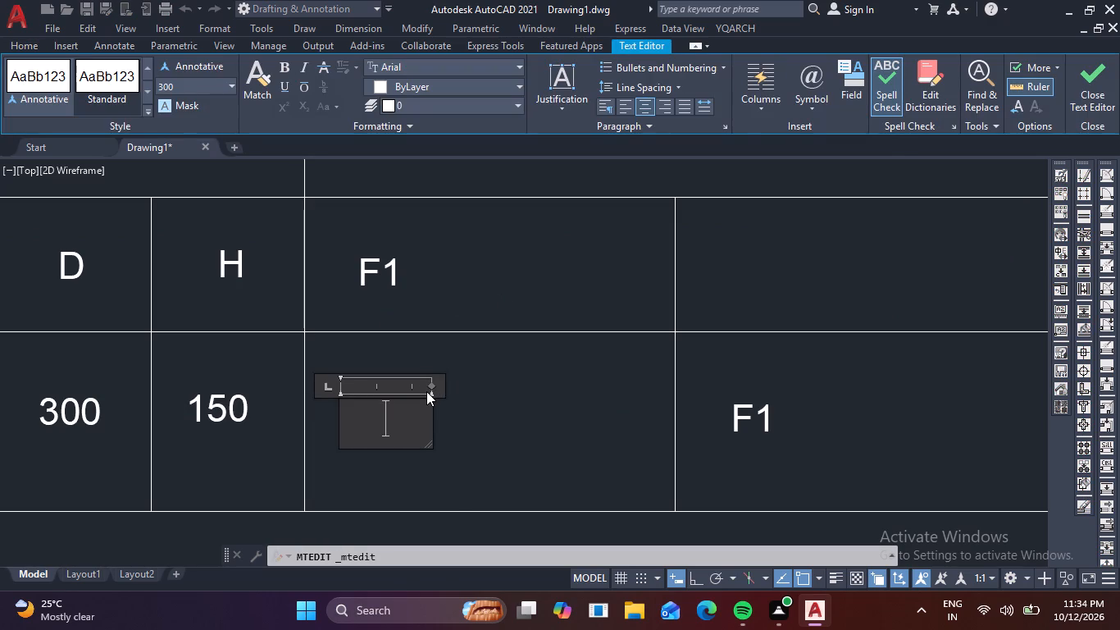
left_click_drag(430, 390, 649, 424)
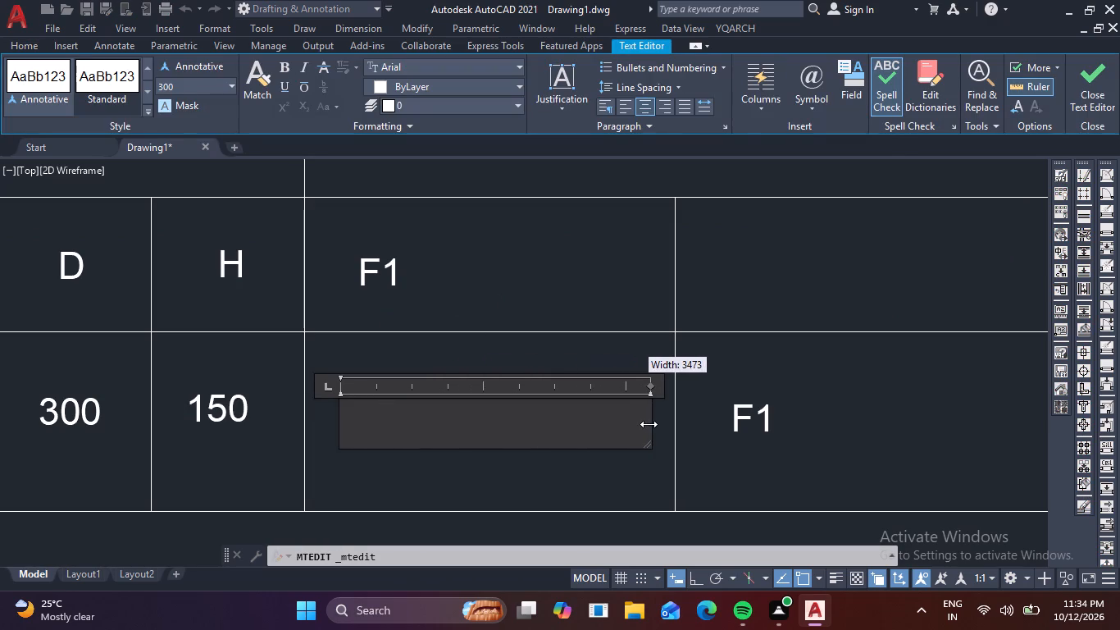
left_click_drag(649, 424, 654, 422)
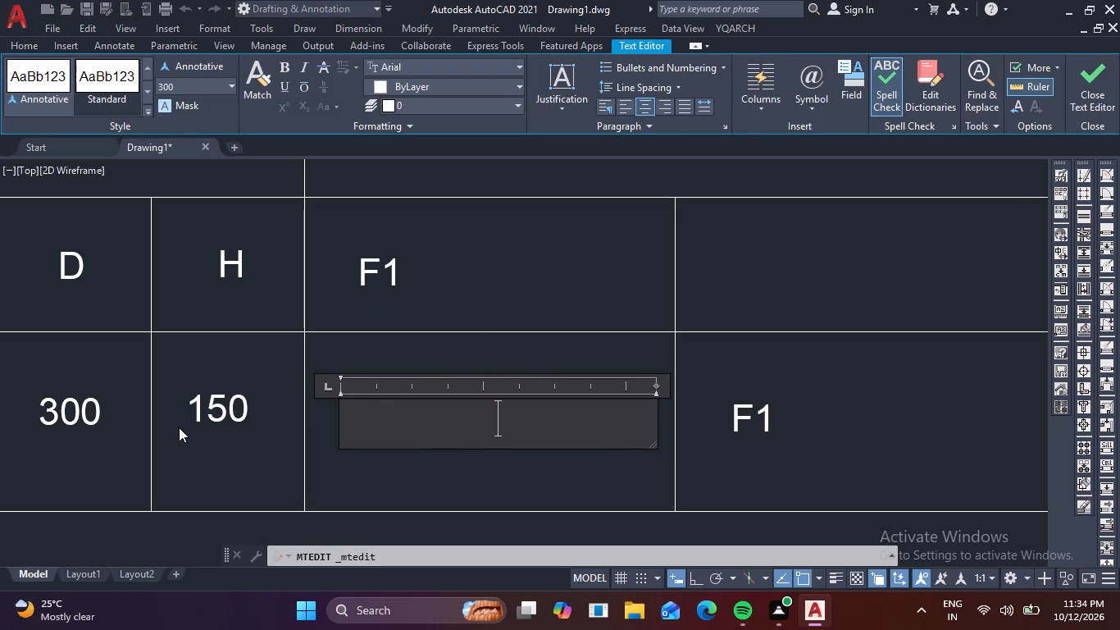
key("ctrl+v")
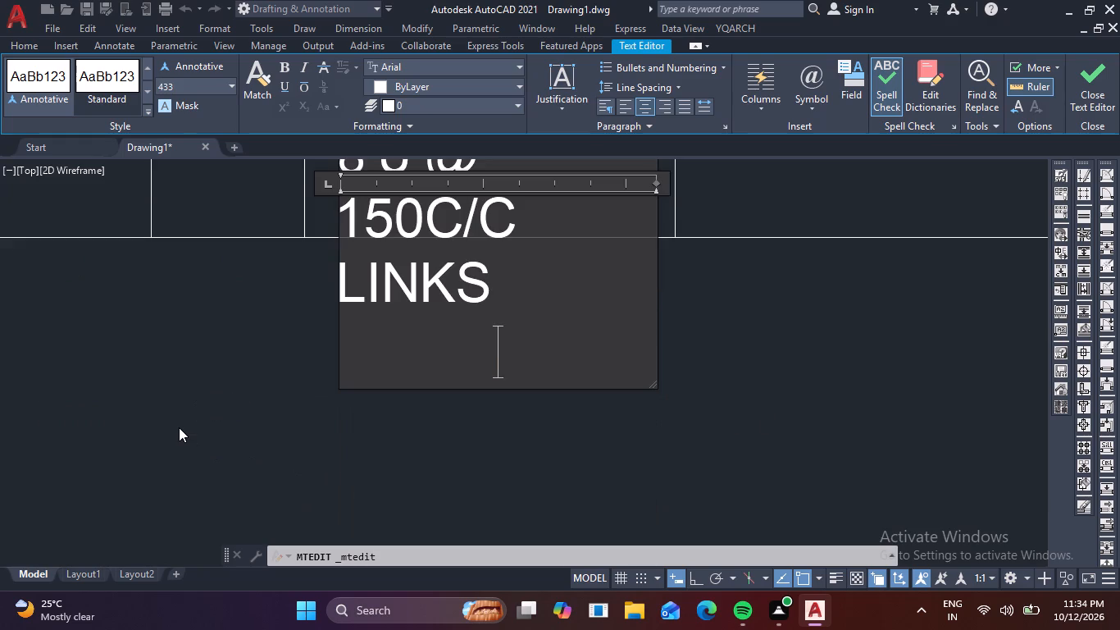
middle_click_drag(435, 413, 275, 525)
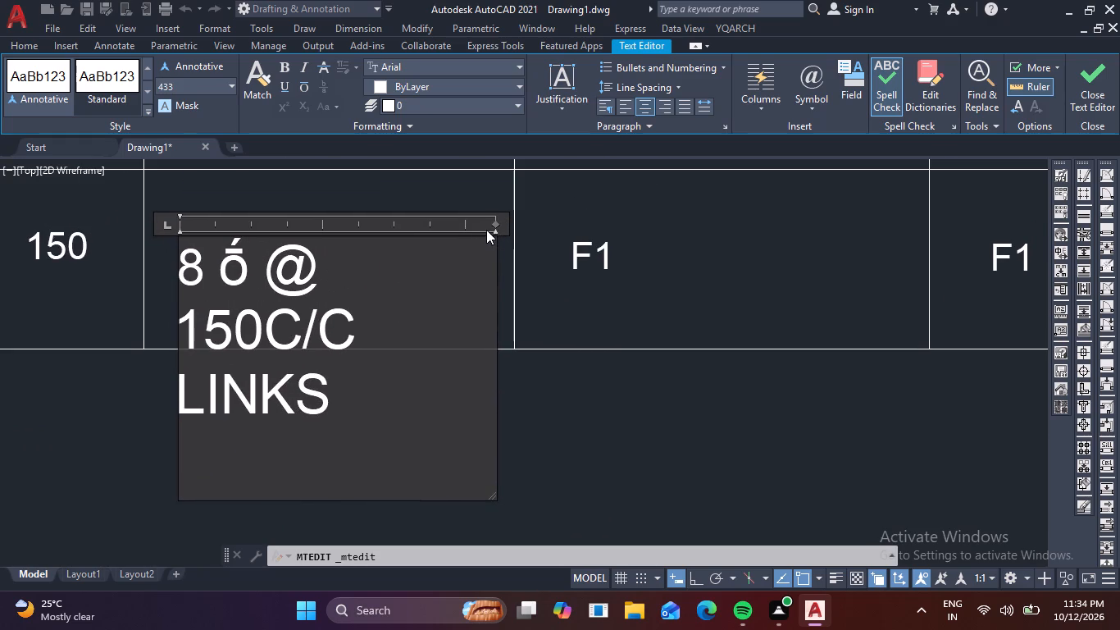
left_click_drag(493, 222, 653, 240)
scroll(653, 239, "down", 2)
middle_click_drag(694, 233, 577, 395)
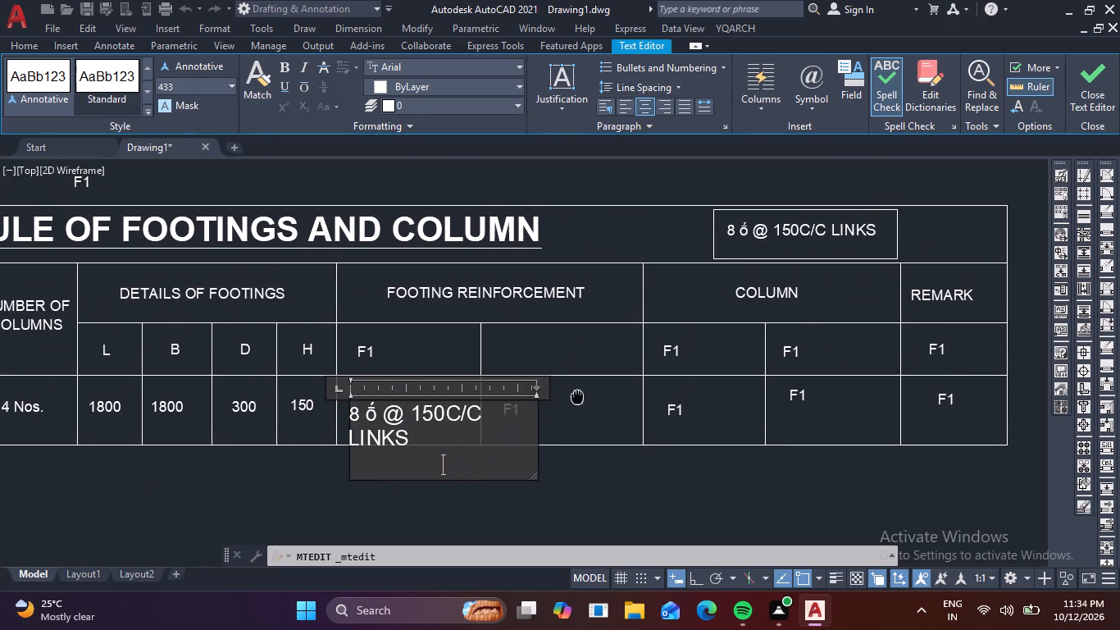
middle_click_drag(577, 395, 577, 396)
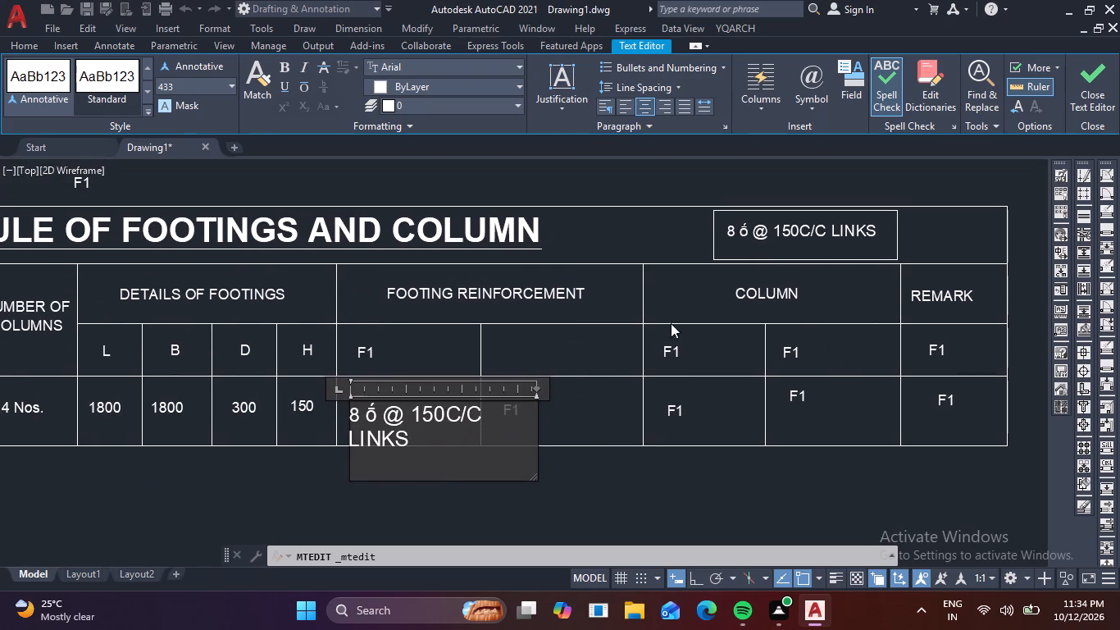
Set the text height of the pasted links note to 300.
left_click_drag(436, 445, 298, 403)
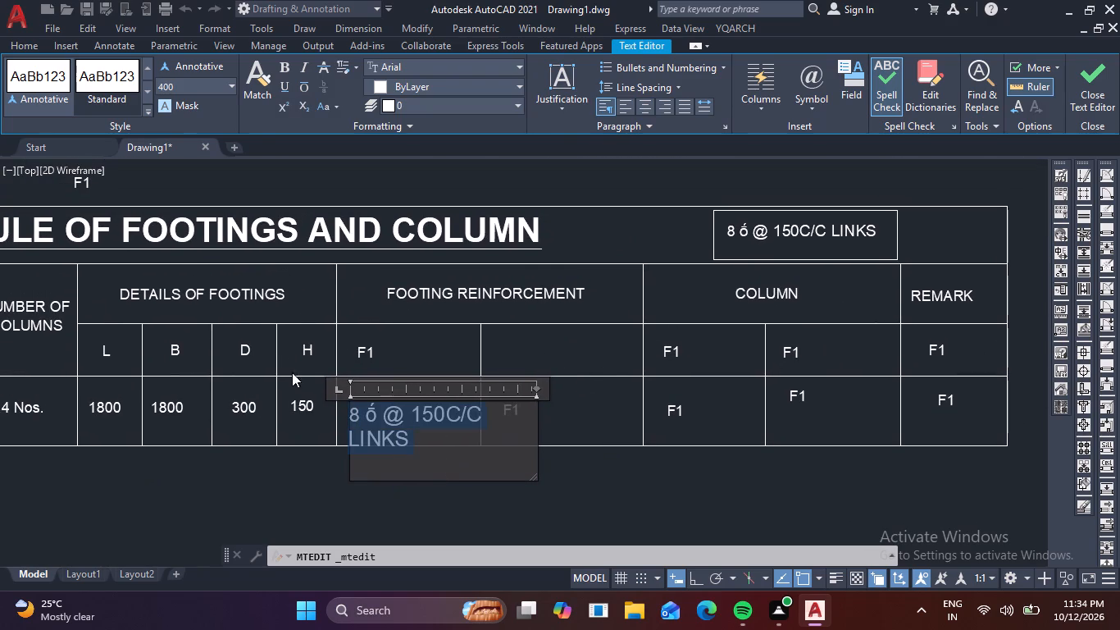
left_click(231, 89)
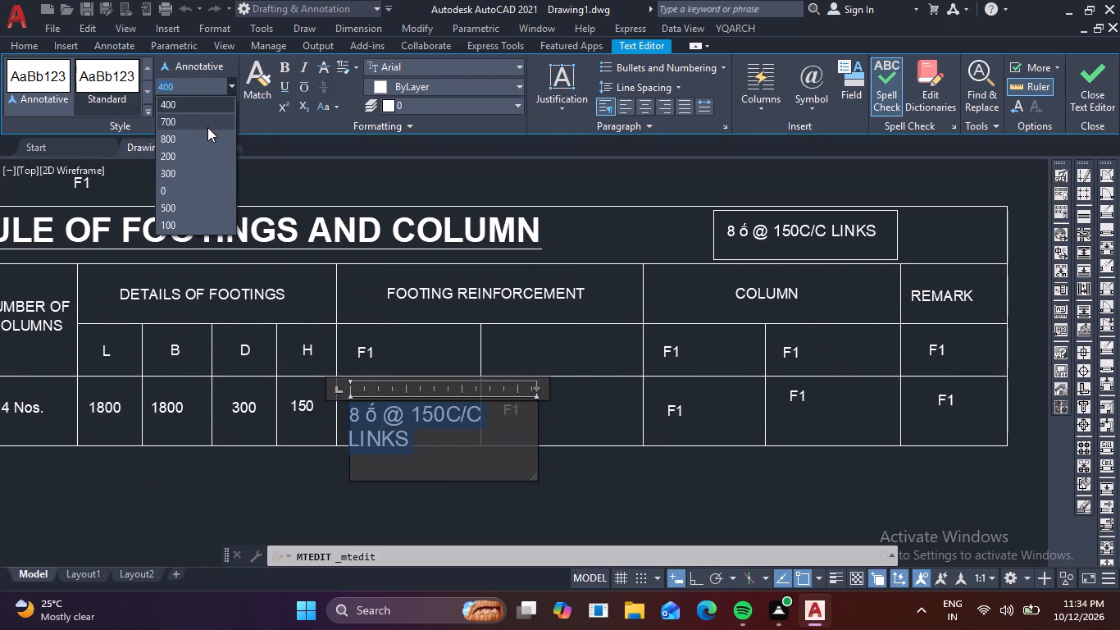
left_click(199, 172)
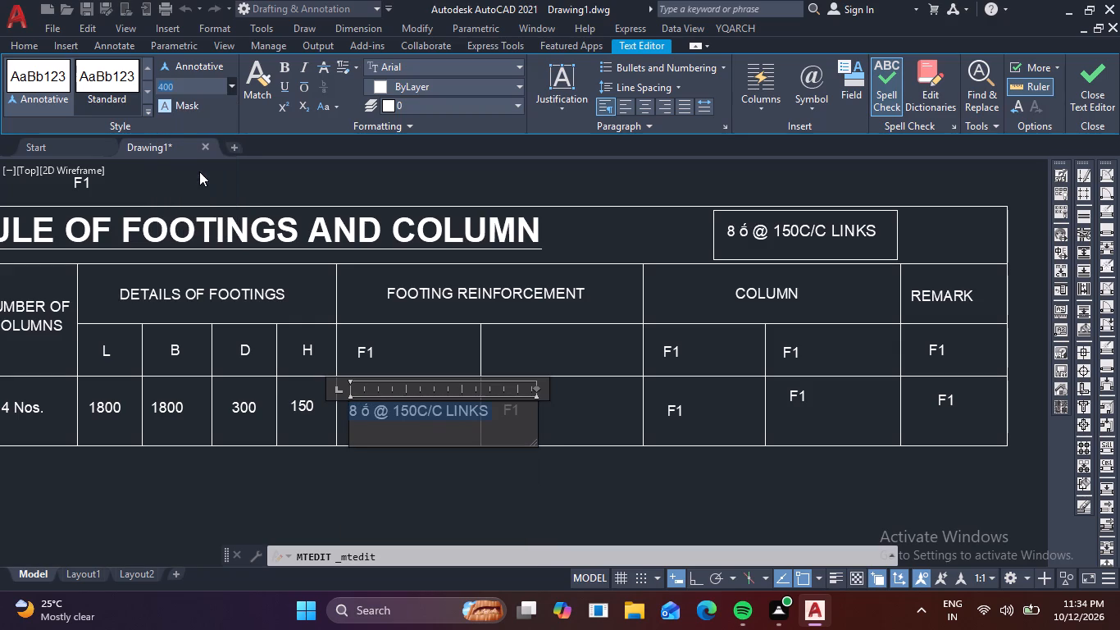
Edit the pasted note to read "10 ṓ @ 150C/C", changing the bar size to 10 and removing the word LINKS.
left_click(494, 412)
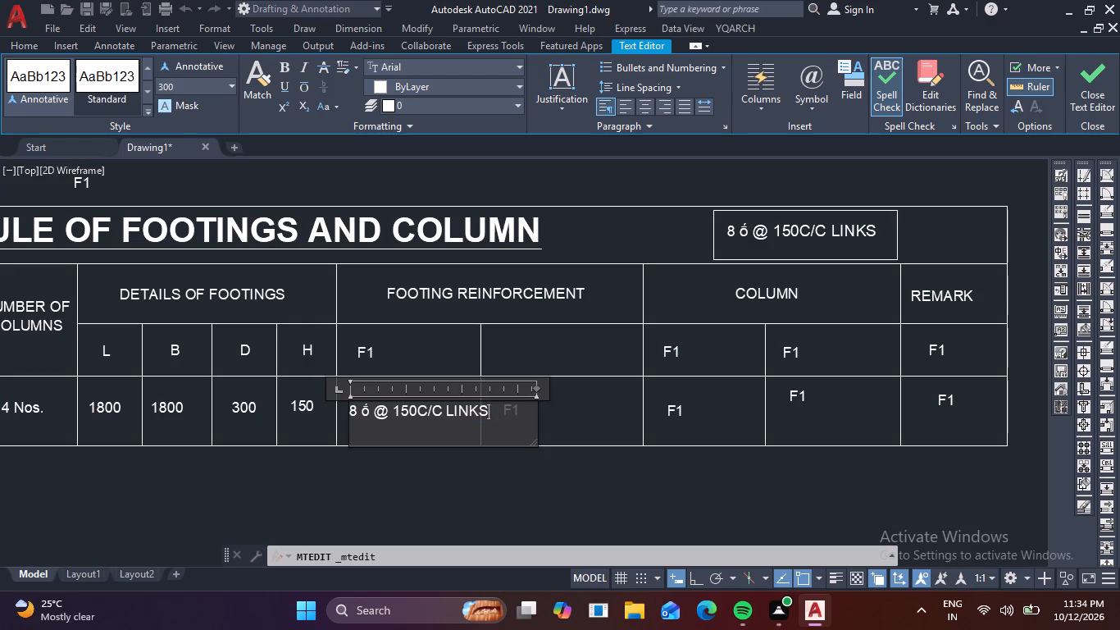
key("BackSpace")
key("BackSpace")
key("BackSpace")
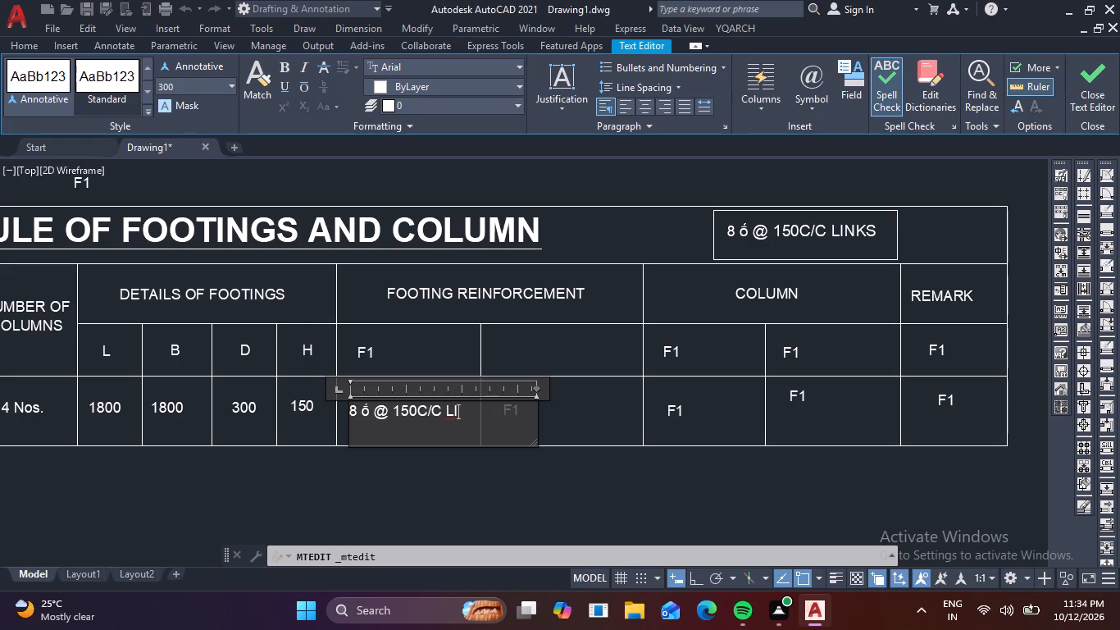
key("Left")
key("Left")
key("Left")
key("Left")
key("Left")
key("Left")
key("Left")
key("Left")
key("Left")
key("Left")
key("Left")
key("Left")
key("Left")
key("Left")
key("Left")
key("Right")
key("BackSpace")
type("10")
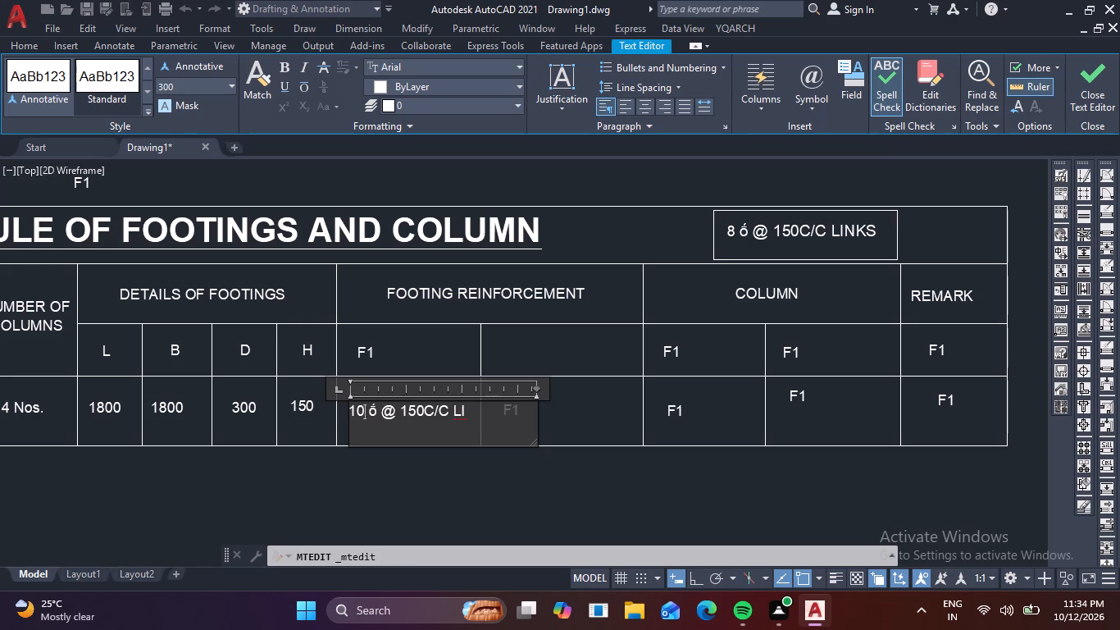
key("Right")
key("Right")
key("Right")
key("Right")
key("Right")
key("Right")
key("Right")
key("Right")
key("Right")
key("Right")
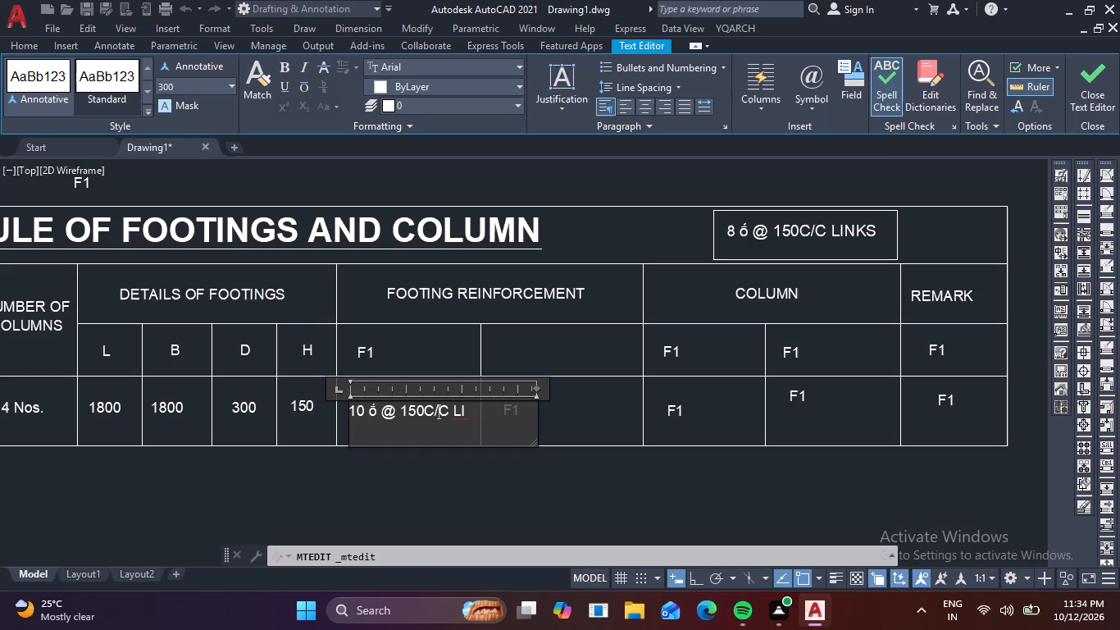
key("Right")
key("Right")
key("Right")
key("Right")
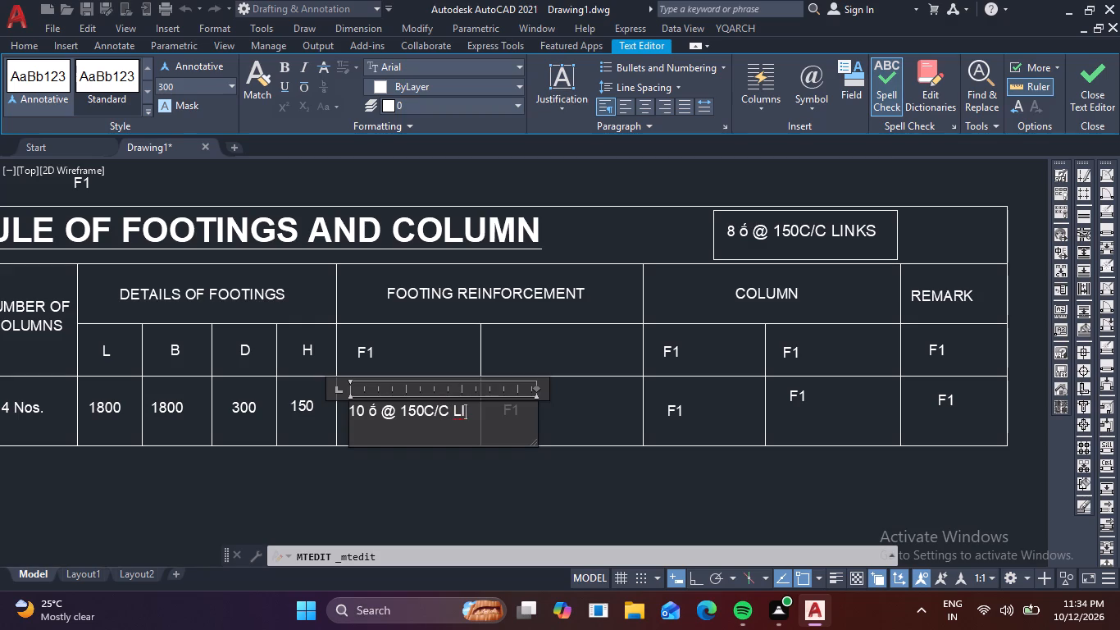
key("BackSpace")
key("BackSpace")
Append "(BOT)" to the 10 ṓ @ 150C/C note in the bottom row under FOOTING REINFORCEMENT.
key("shift+parenleft")
type("bot")
key("BackSpace")
key("BackSpace")
key("BackSpace")
type("BO")
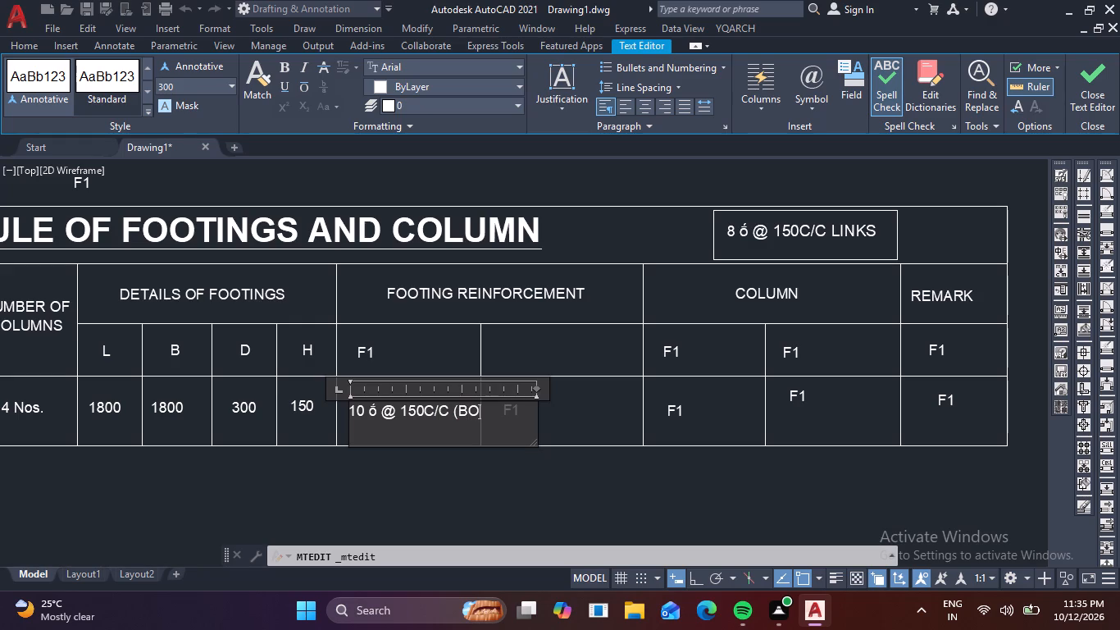
key("t")
key("shift+parenright")
left_click(503, 474)
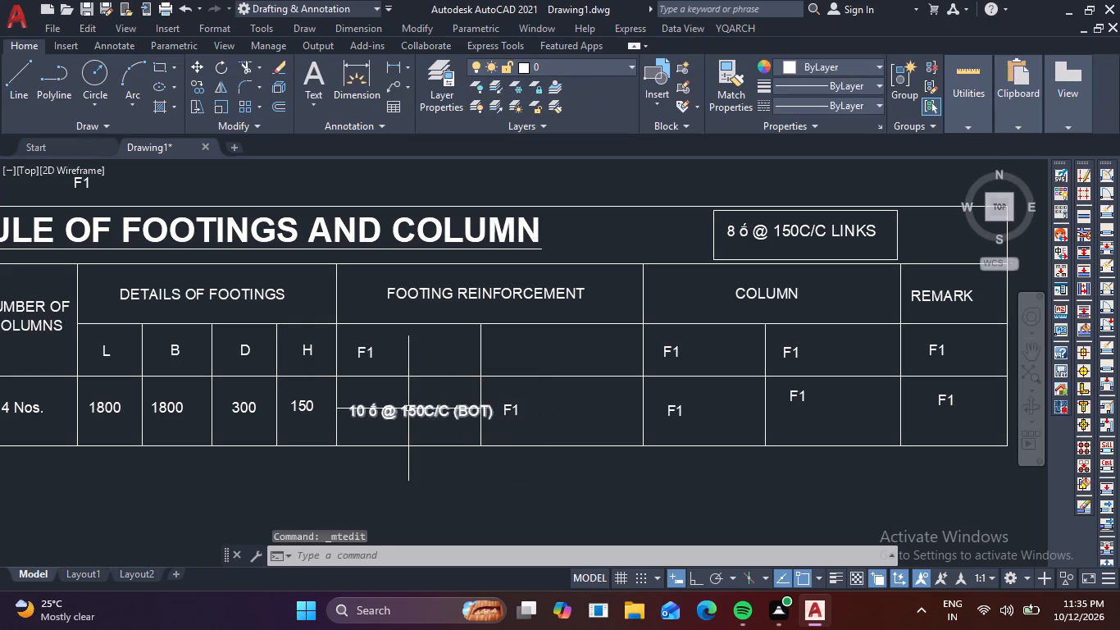
Move the 10 ṓ @ 150C/C (BOT) note so it fits between the dividers of the first FOOTING REINFORCEMENT cell.
left_click(408, 409)
type("M")
key("space")
left_click(408, 407)
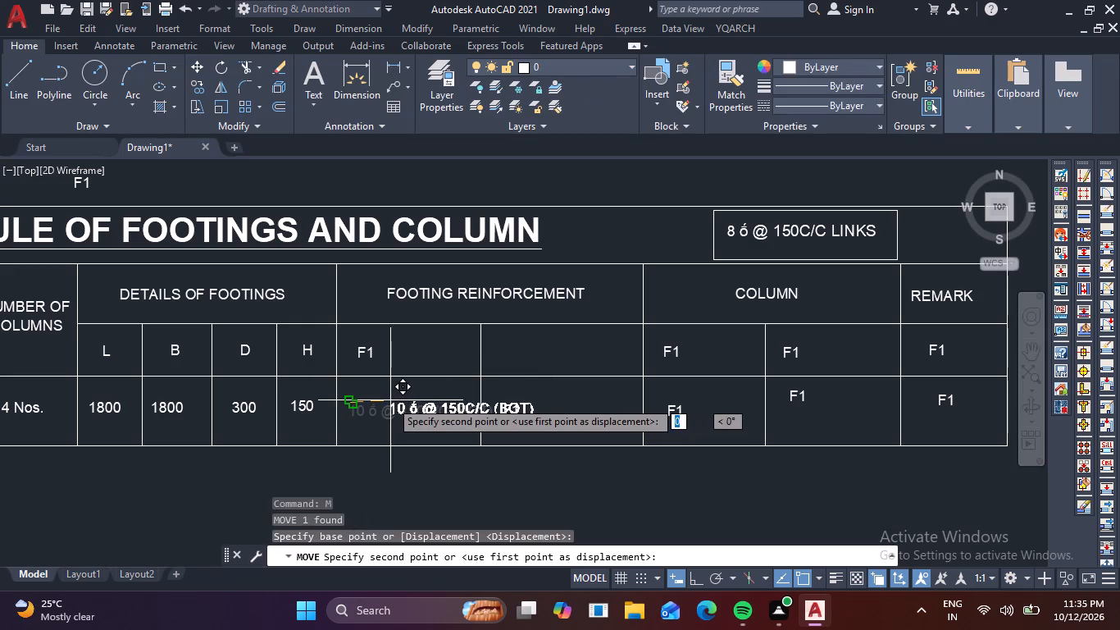
scroll(366, 391, "up", 2)
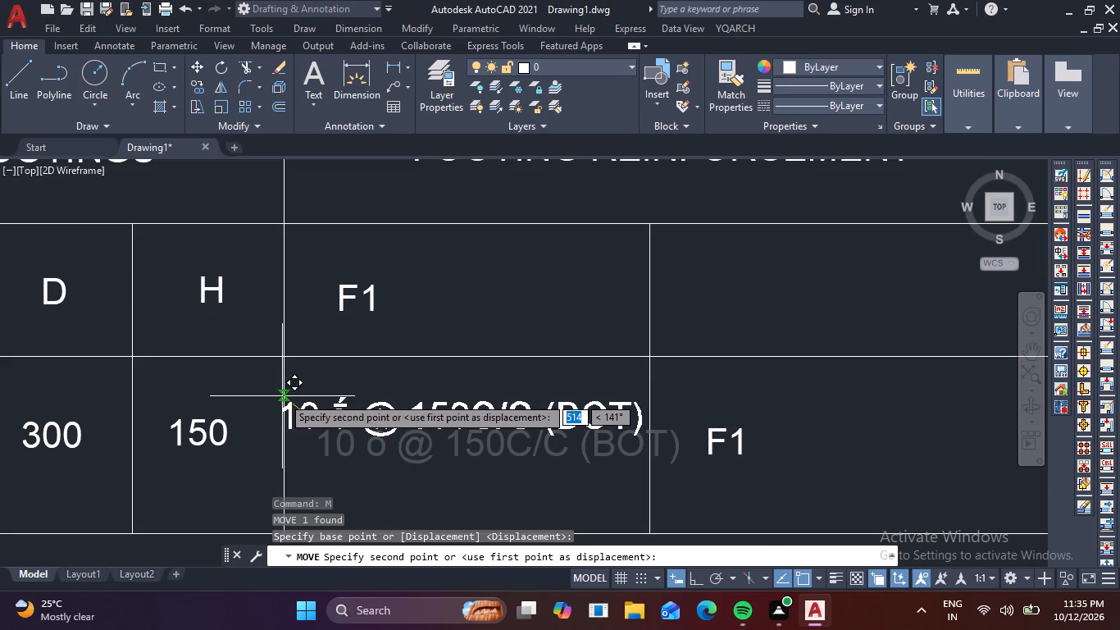
scroll(287, 398, "up", 2)
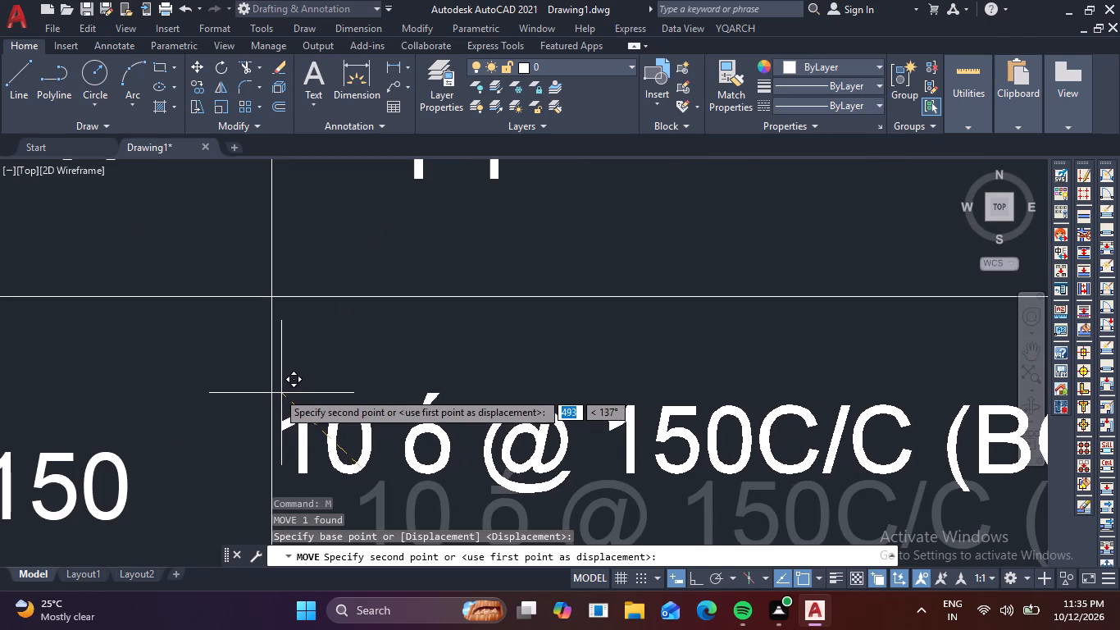
left_click(277, 391)
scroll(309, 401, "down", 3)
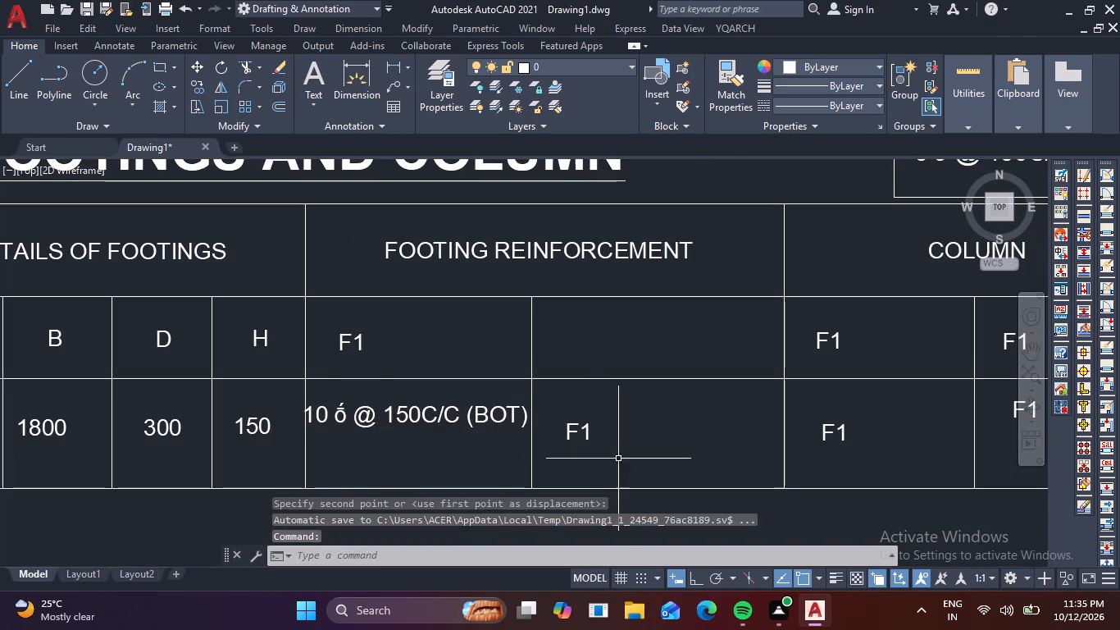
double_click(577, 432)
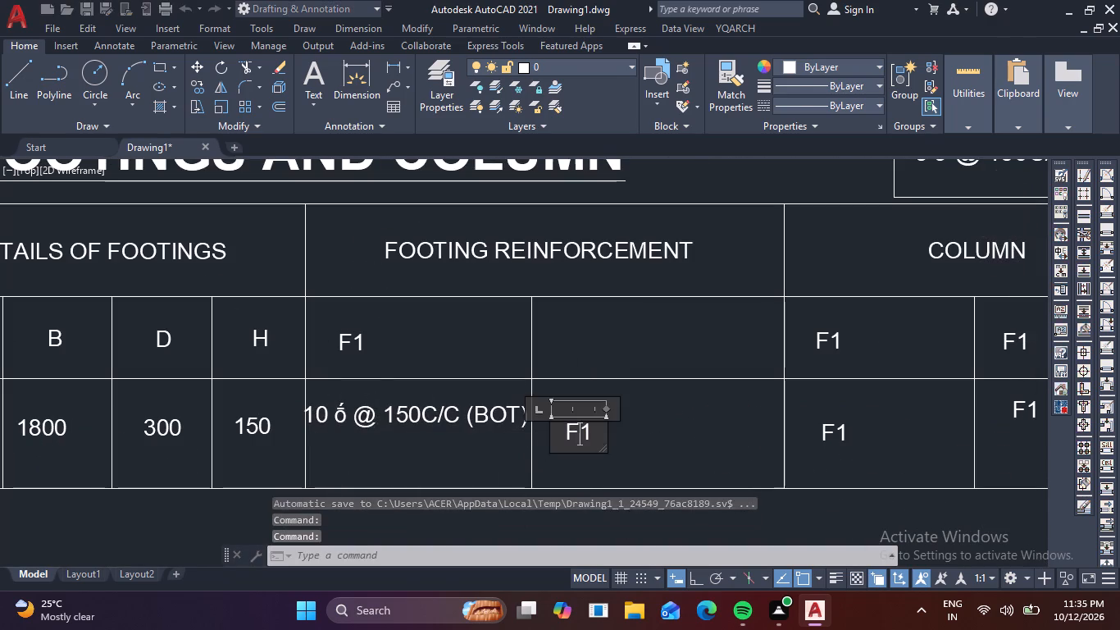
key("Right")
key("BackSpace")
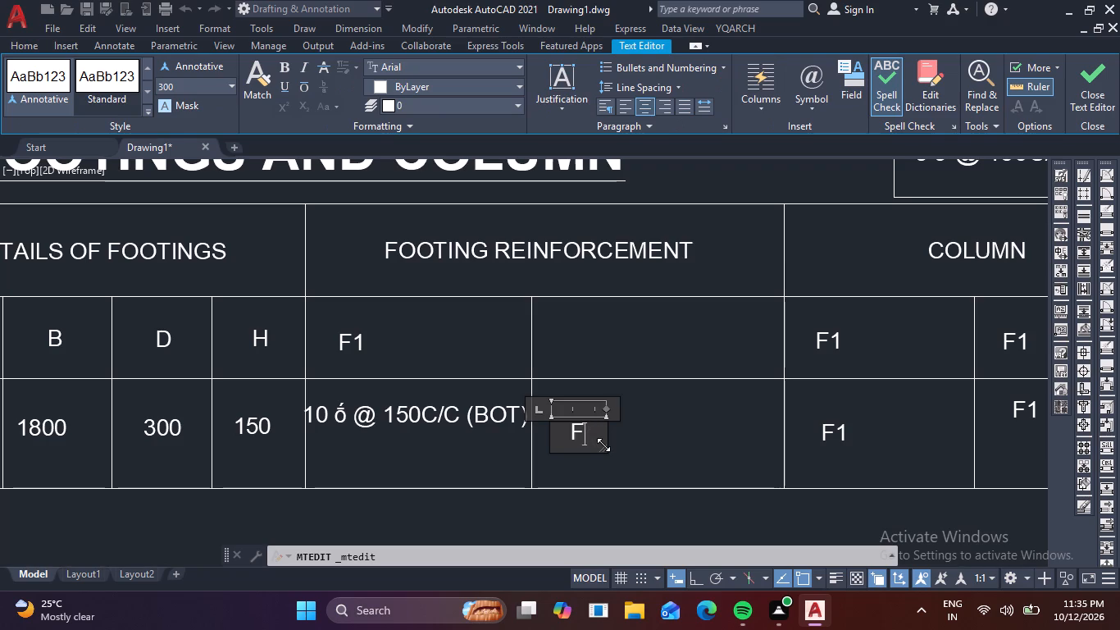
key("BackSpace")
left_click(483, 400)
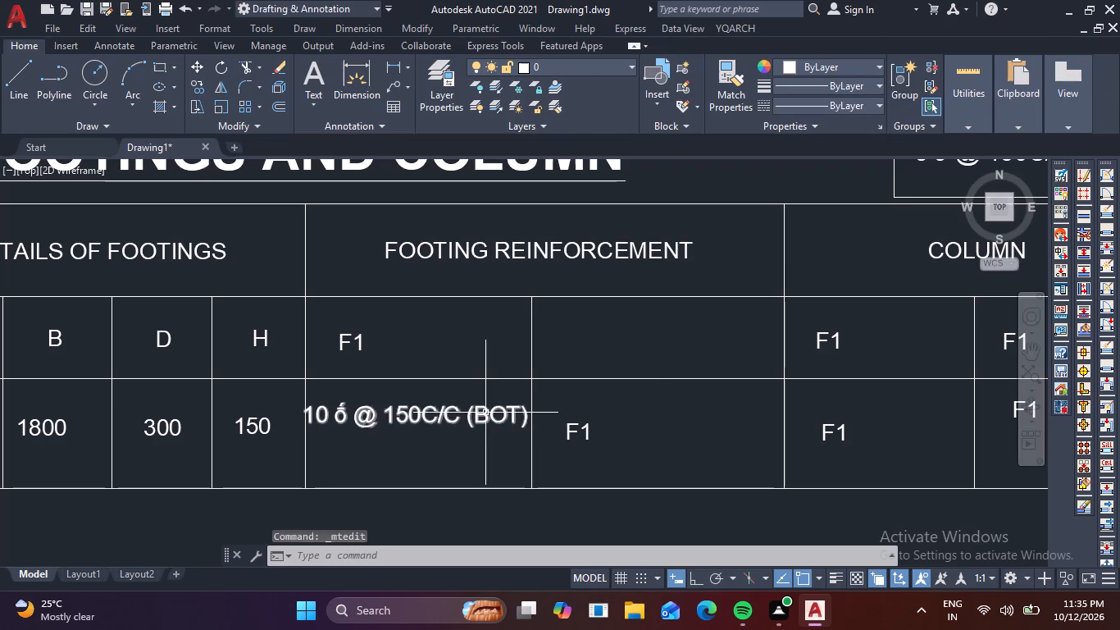
Copy the full text "10 ṓ @ 150C/C (BOT)" from the first bottom-row cell under FOOTING REINFORCEMENT.
double_click(489, 413)
left_click_drag(545, 413, 143, 383)
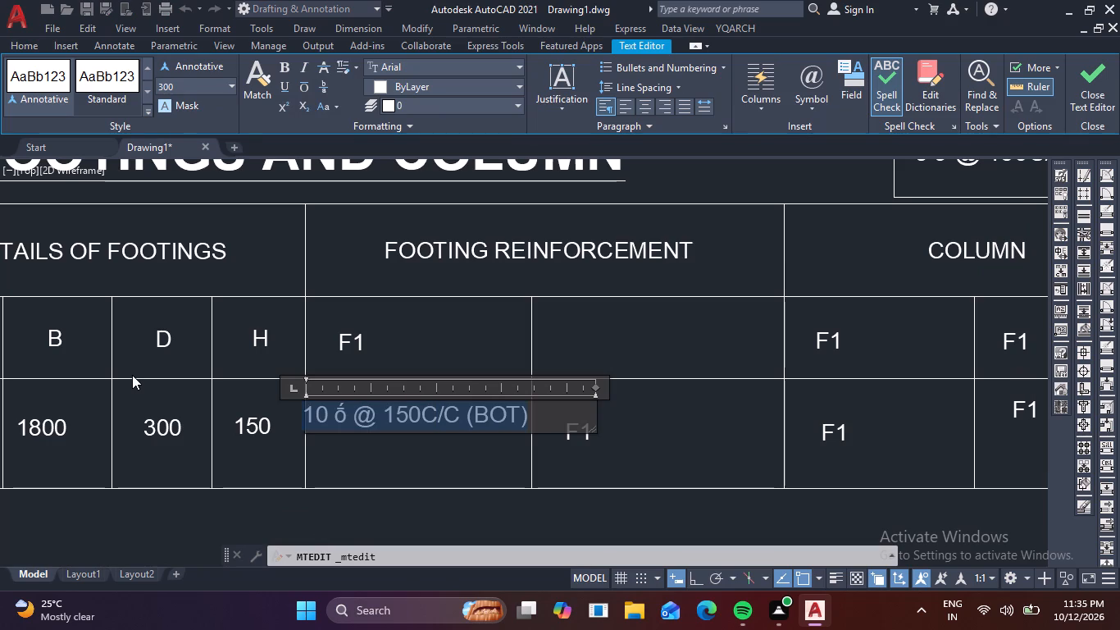
key("ctrl+c")
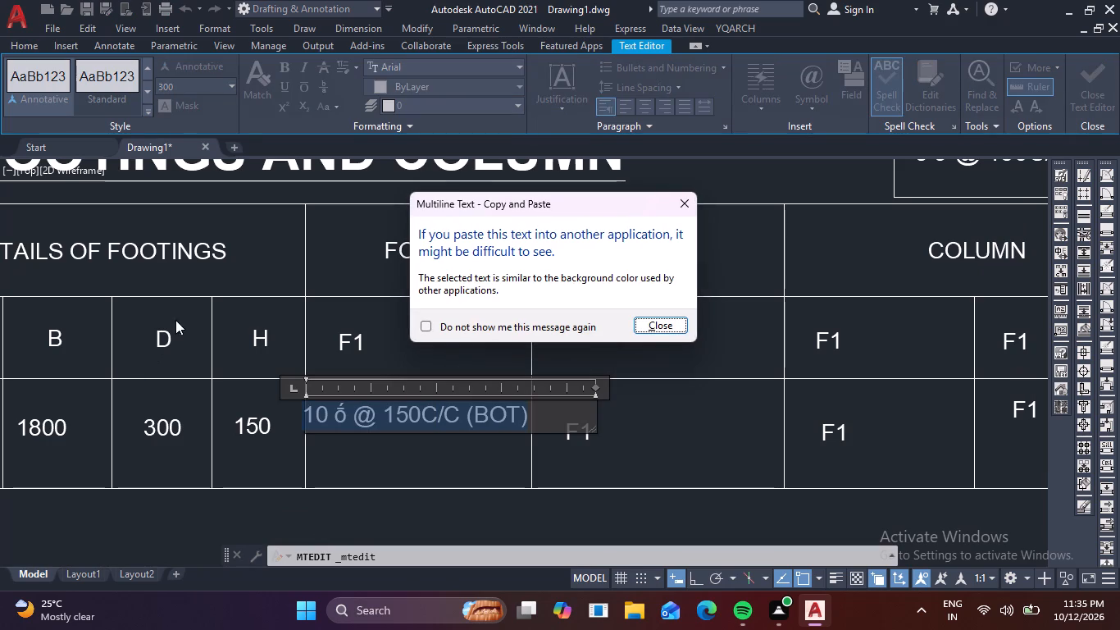
left_click(681, 326)
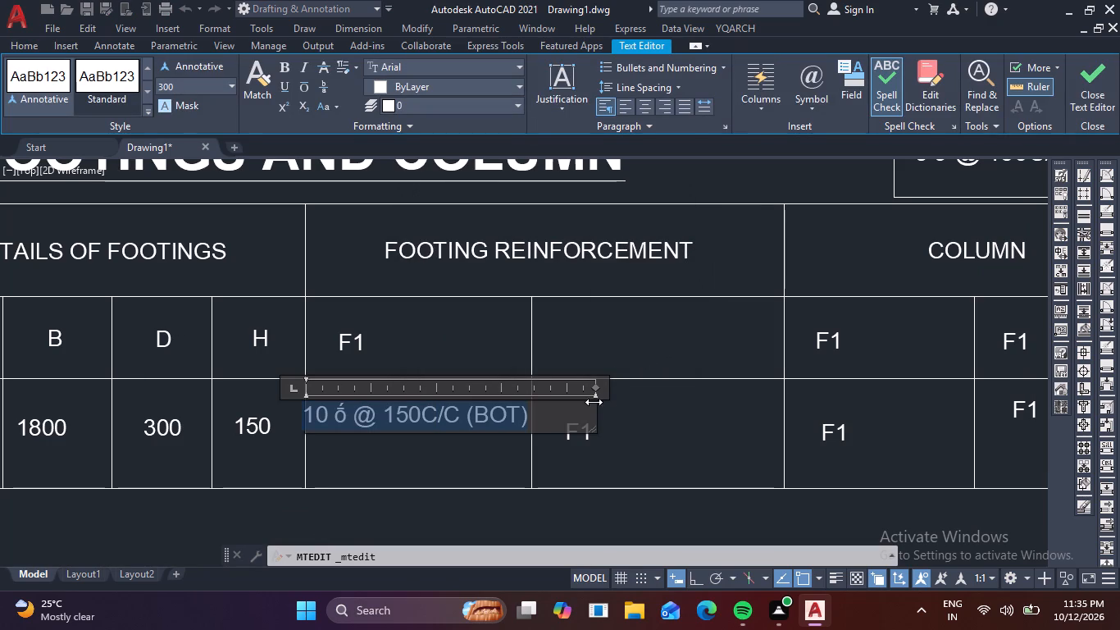
left_click(650, 399)
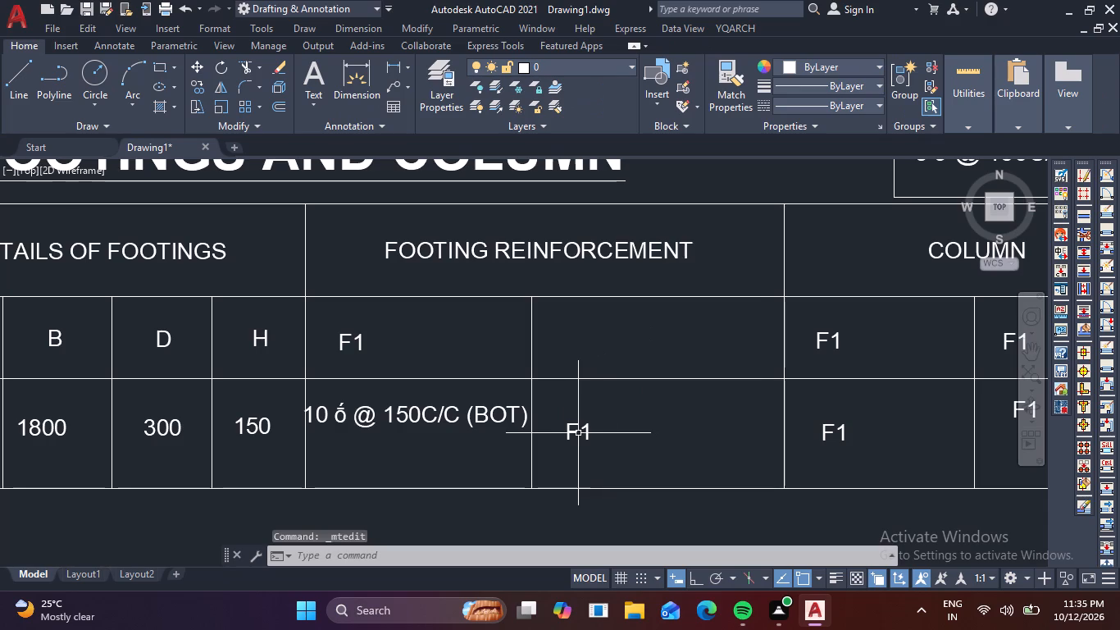
Replace the F1 text in the second bottom-row cell under FOOTING REINFORCEMENT with the copied reinforcement note.
double_click(578, 433)
left_click(593, 431)
double_click(586, 427)
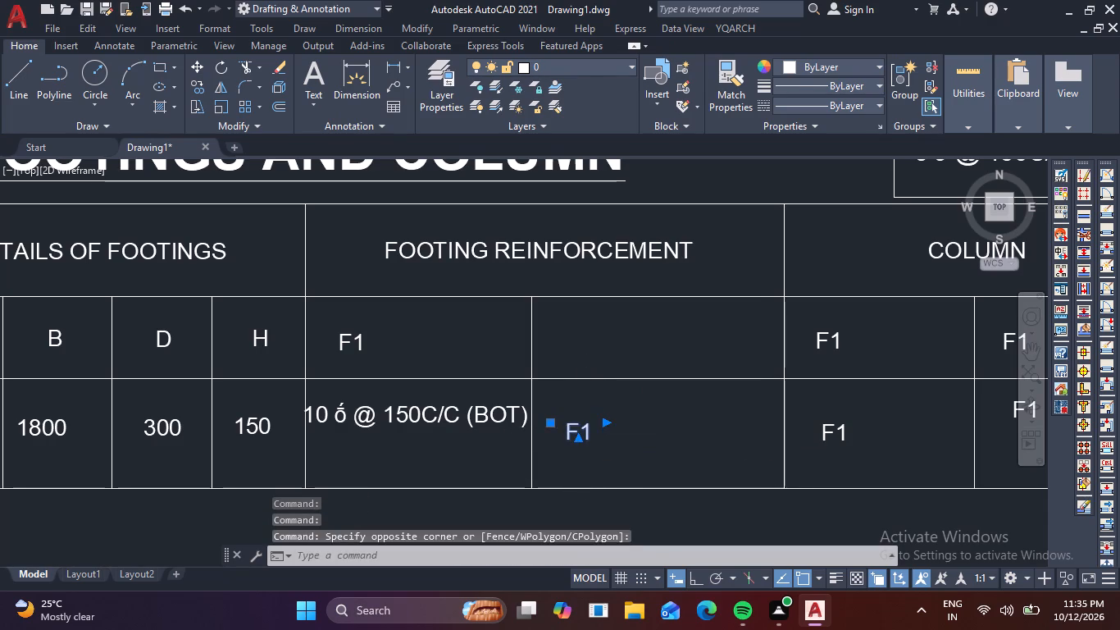
key("BackSpace")
key("BackSpace")
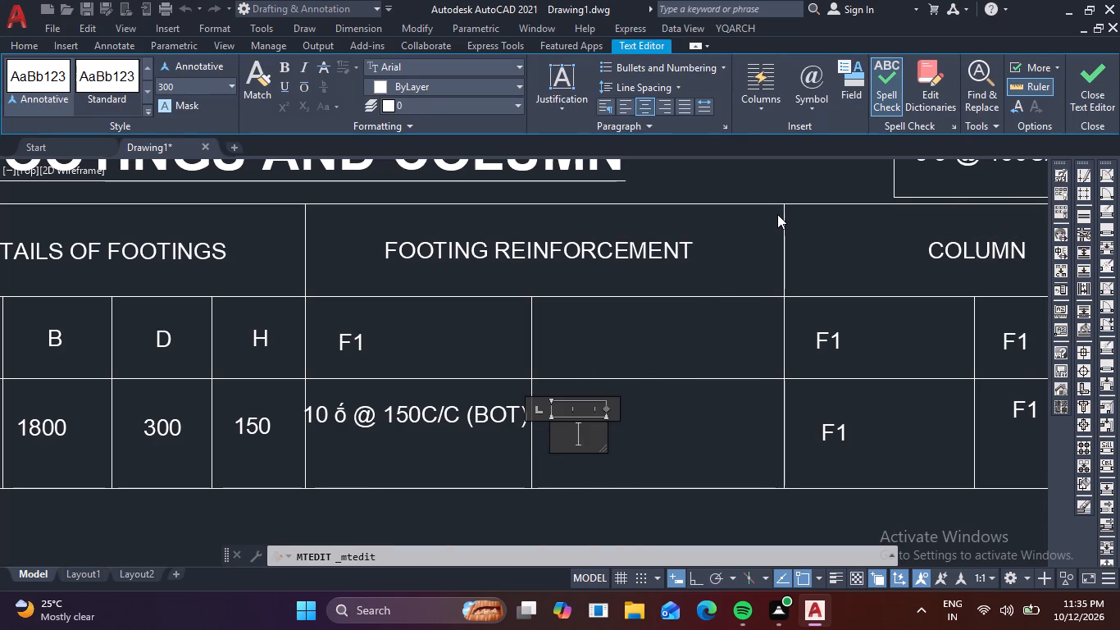
key("ctrl+v")
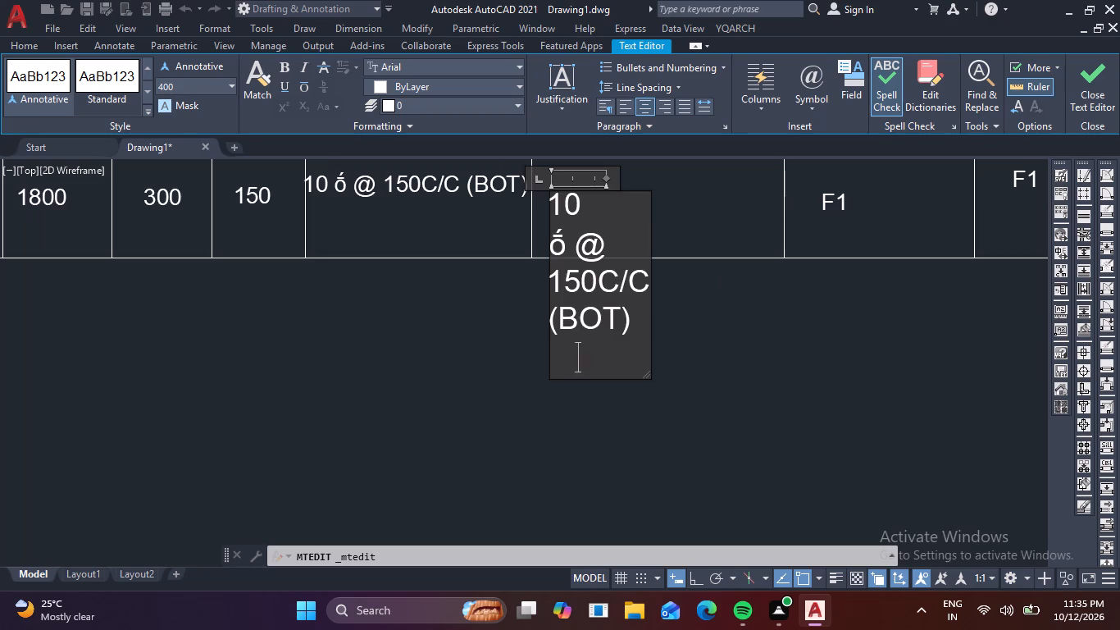
Set the pasted note's text height to 300 and widen its text box so it fits on one line.
left_click_drag(636, 322, 553, 181)
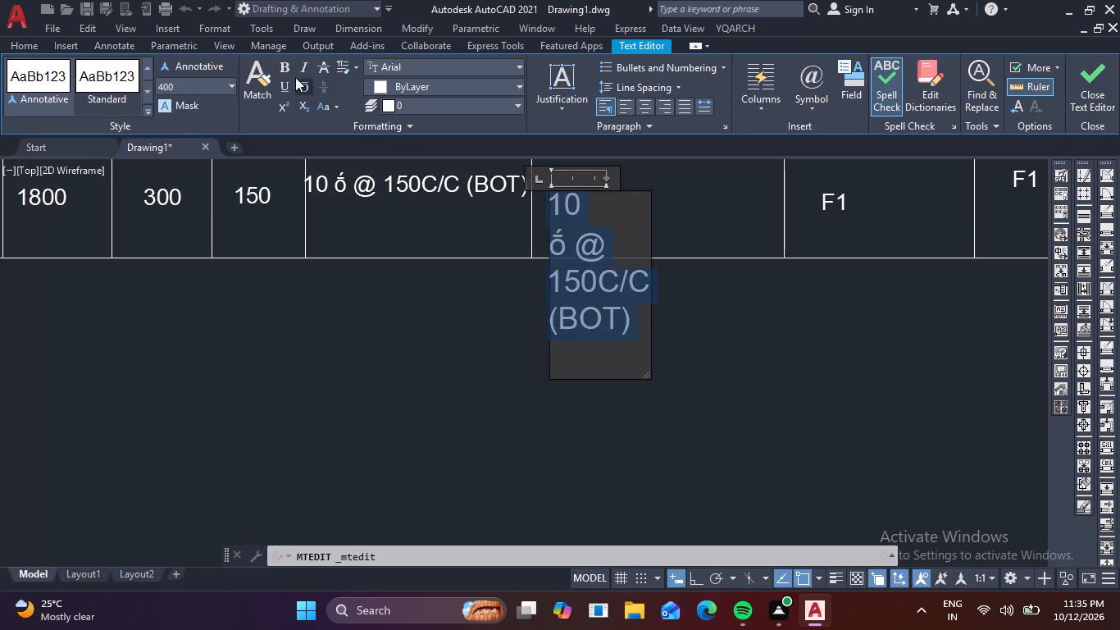
left_click(234, 84)
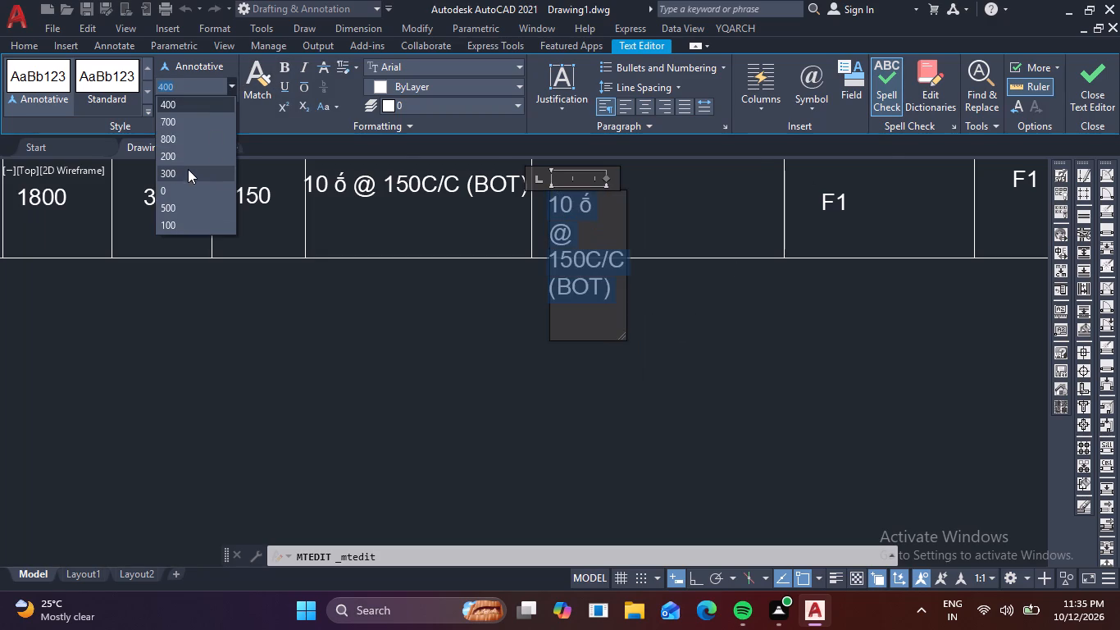
left_click(189, 171)
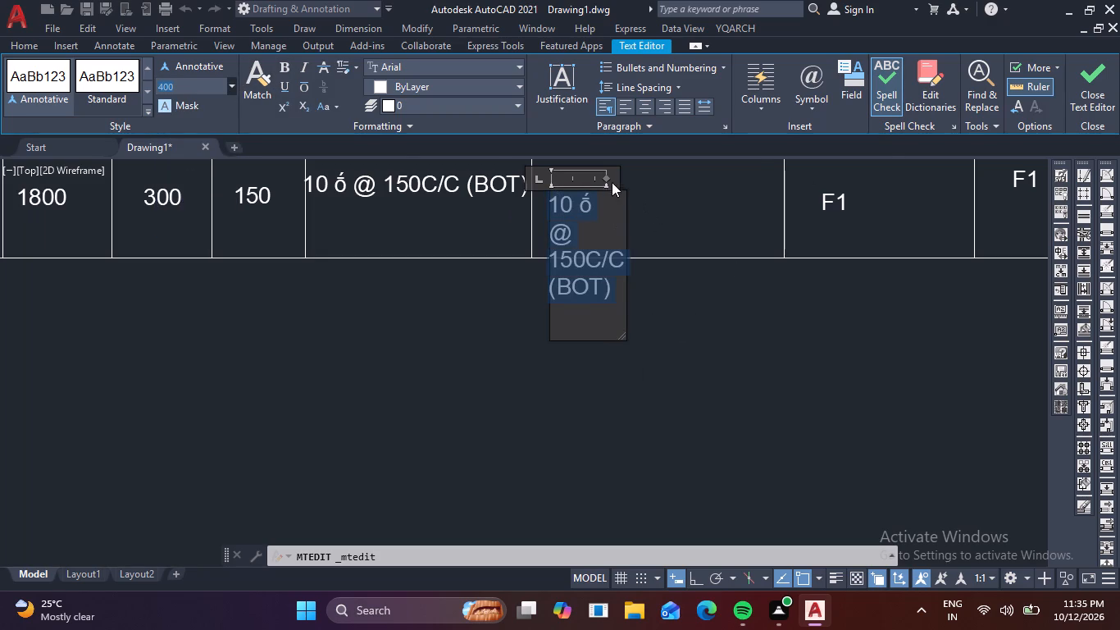
left_click_drag(606, 178, 790, 191)
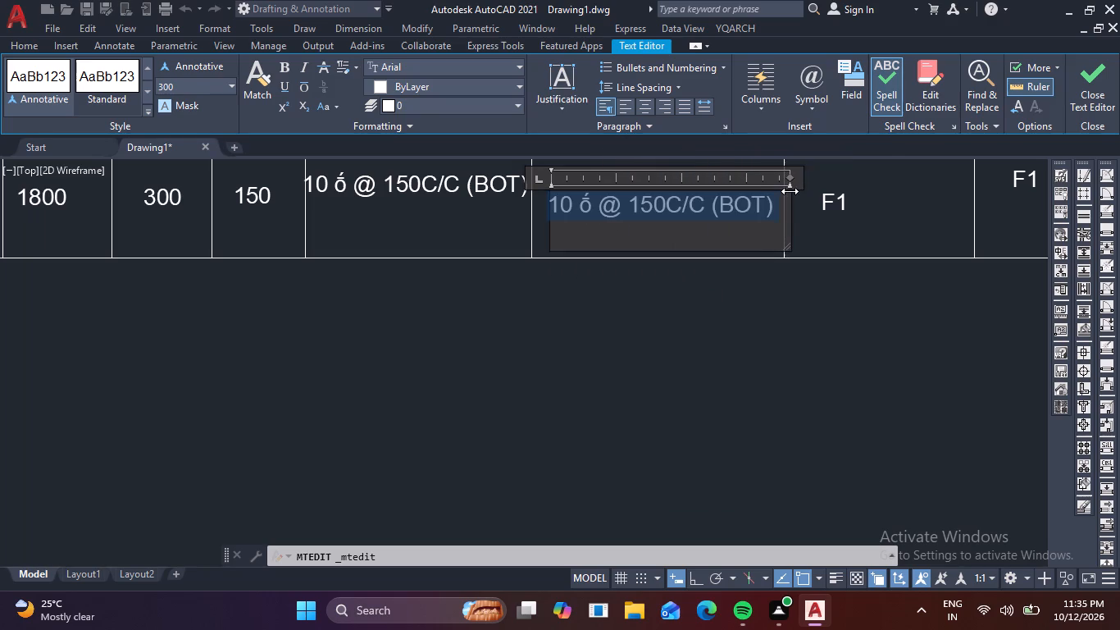
left_click(683, 308)
Move the second 10 ṓ @ 150C/C (BOT) note within its cell to line up with the first one.
middle_click_drag(690, 299, 617, 375)
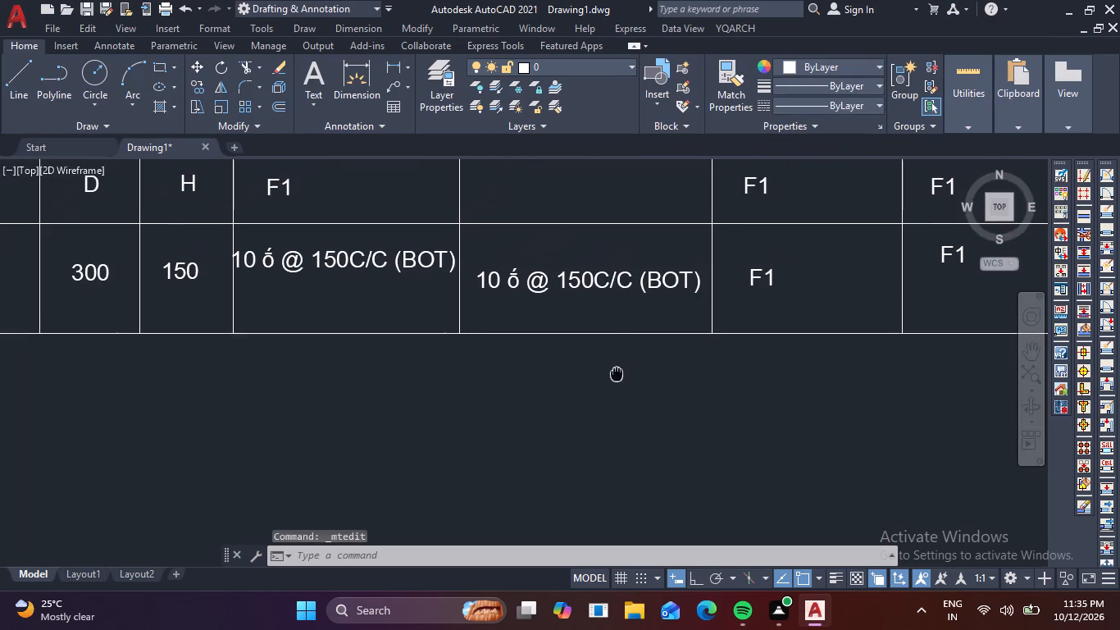
middle_click_drag(617, 375, 616, 376)
left_click(587, 285)
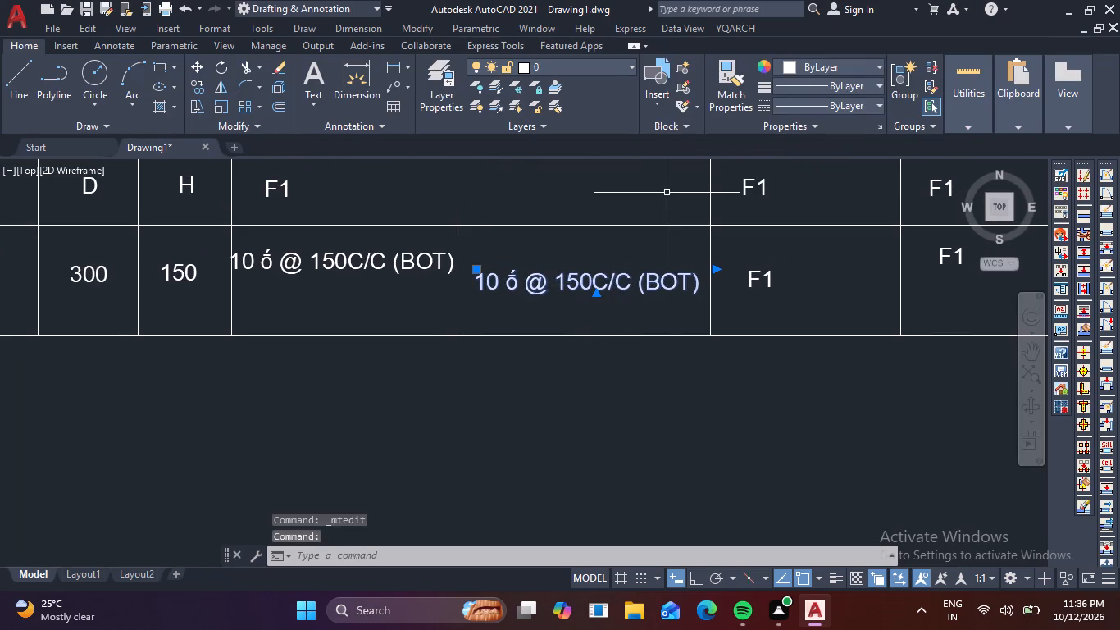
type("M")
key("space")
left_click(549, 275)
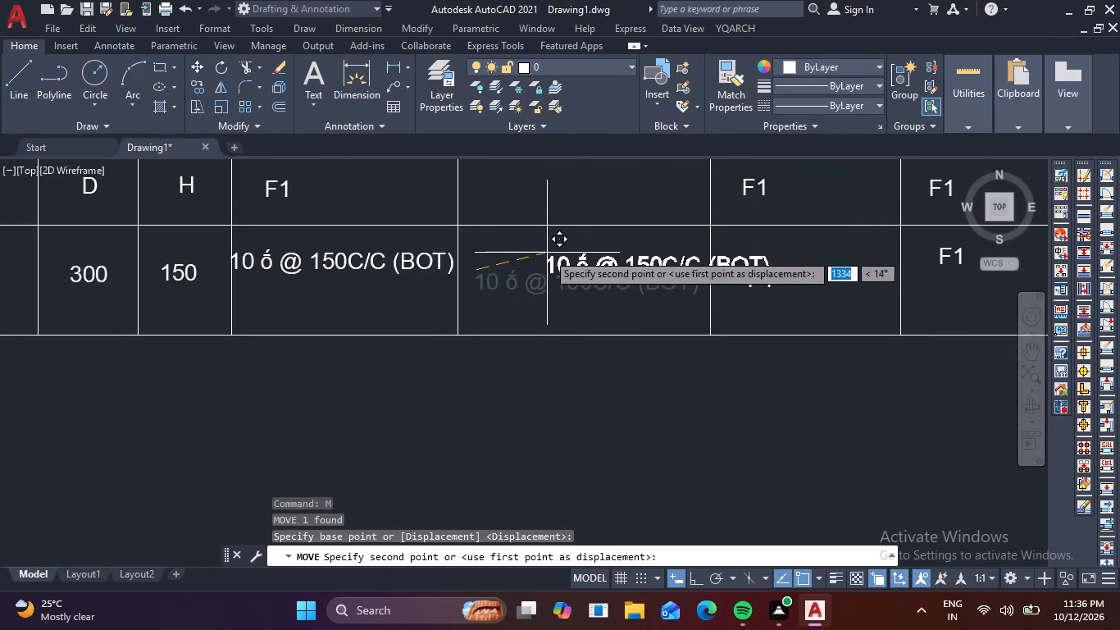
scroll(460, 252, "up", 1)
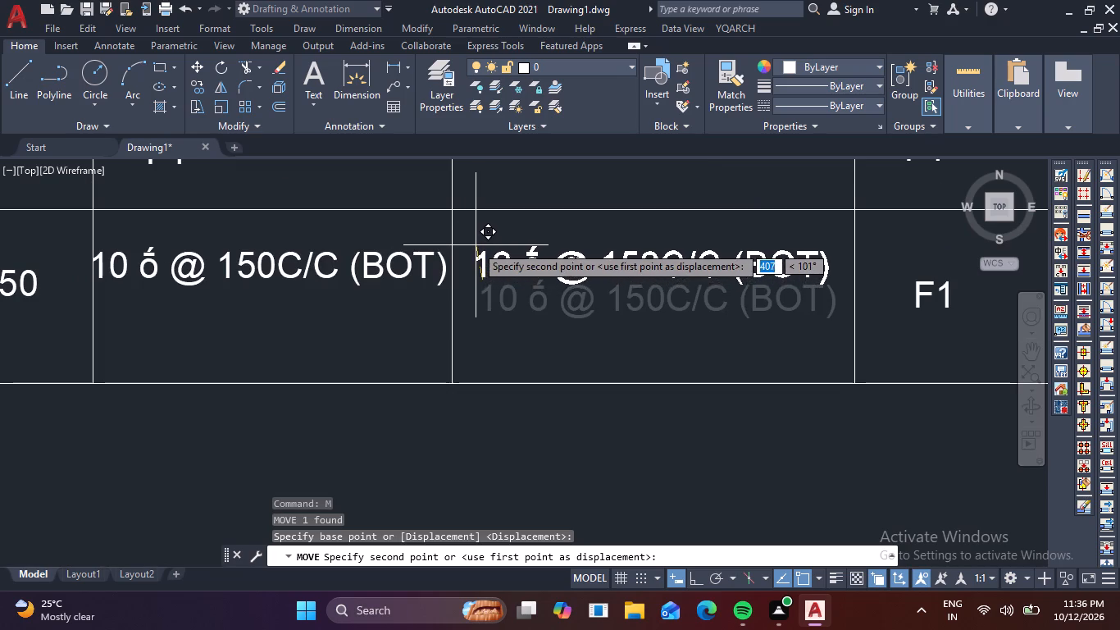
left_click(476, 245)
Replace the F1 text in the first subheading cell under COLUMN with "SIZE".
scroll(493, 262, "down", 2)
middle_click_drag(667, 294, 467, 288)
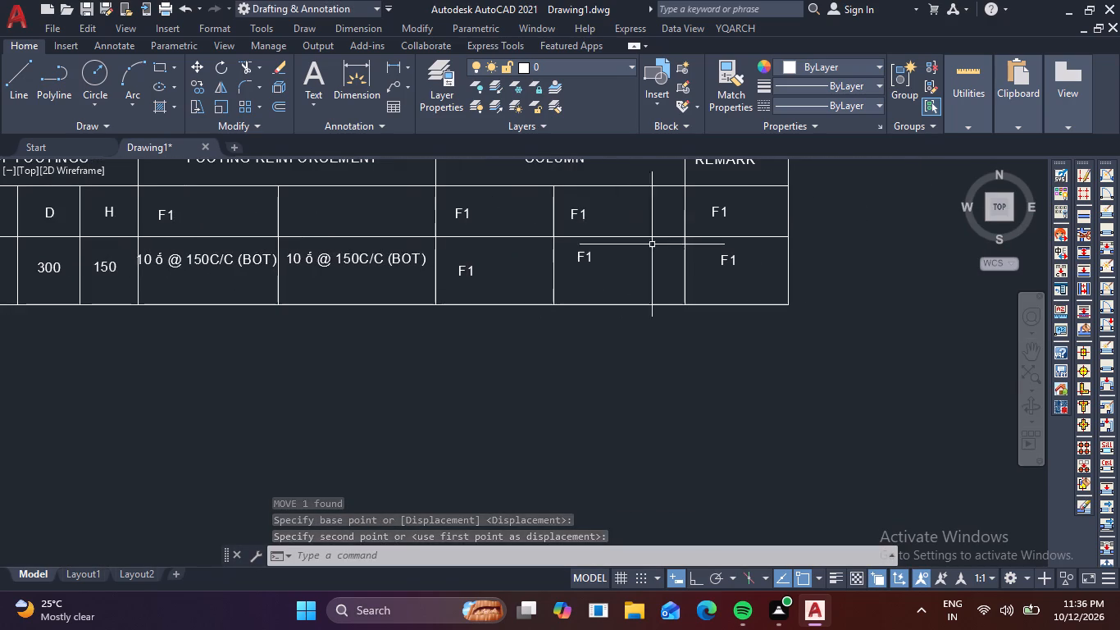
double_click(456, 213)
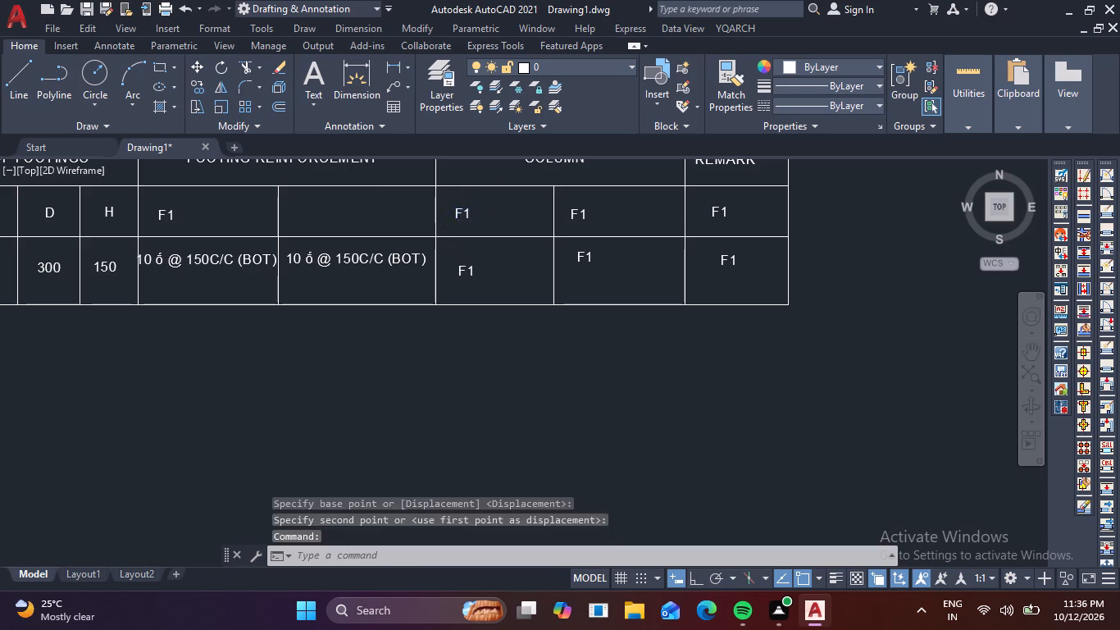
key("Right")
key("Right")
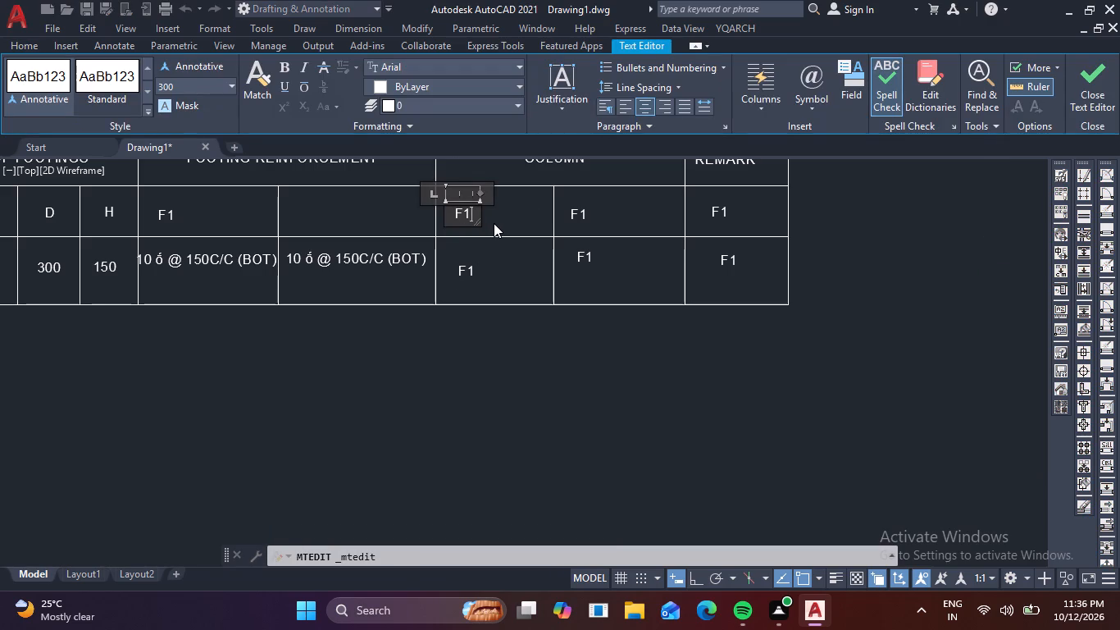
key("BackSpace")
key("BackSpace")
type("SI")
type("ZE")
left_click(470, 260)
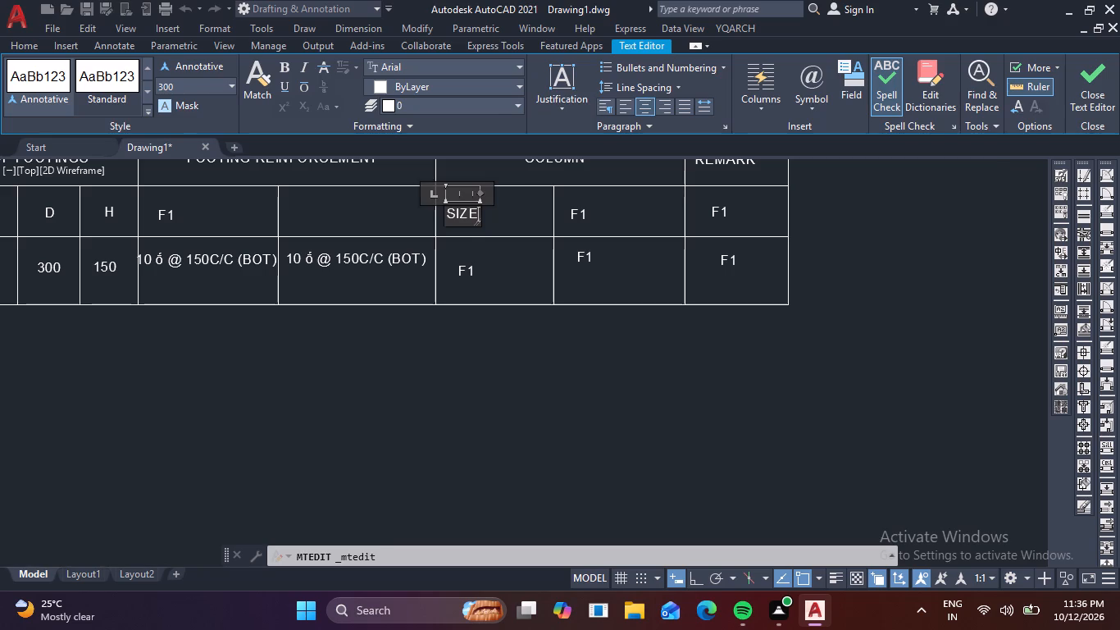
Replace the F1 text in the cell below SIZE with "500X500" and widen its text box.
double_click(471, 266)
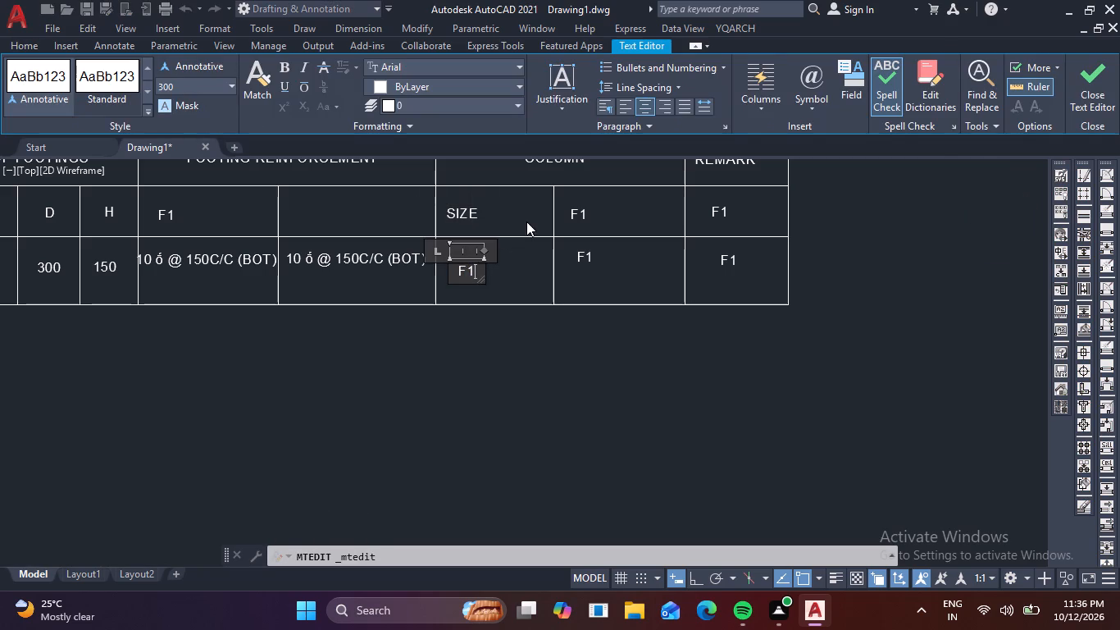
key("BackSpace")
key("BackSpace")
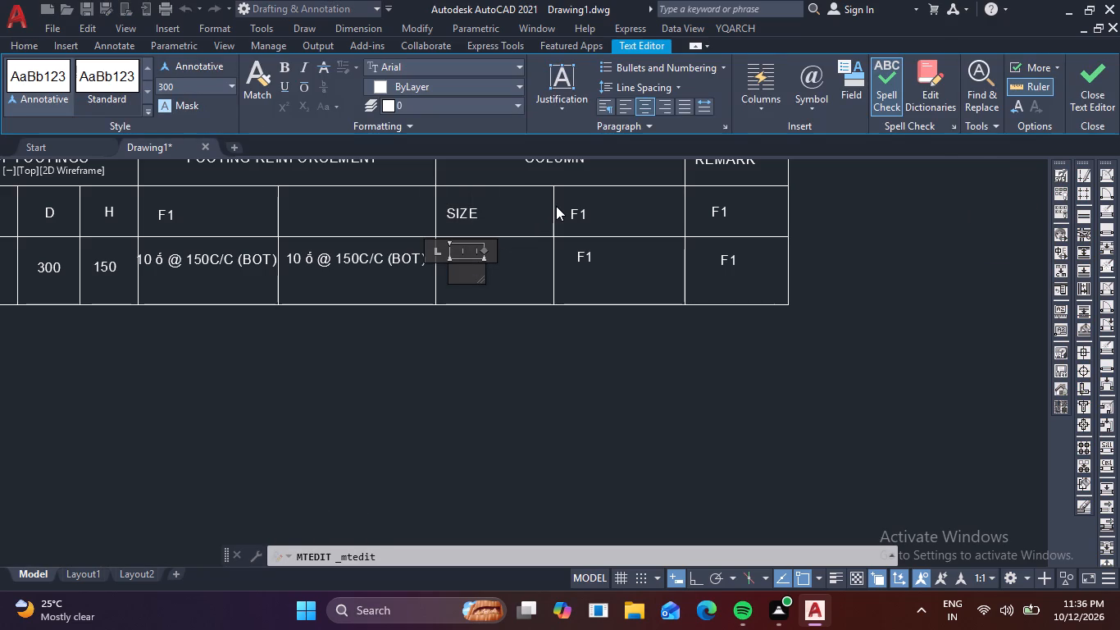
type("500")
key("x")
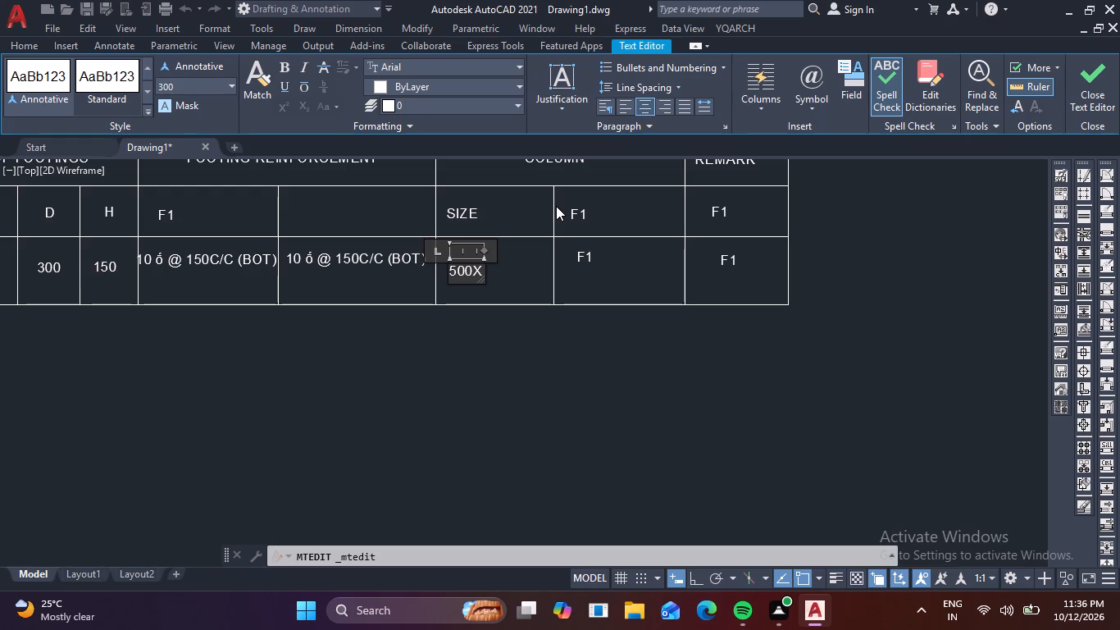
type("500")
left_click_drag(482, 254, 515, 258)
left_click(580, 224)
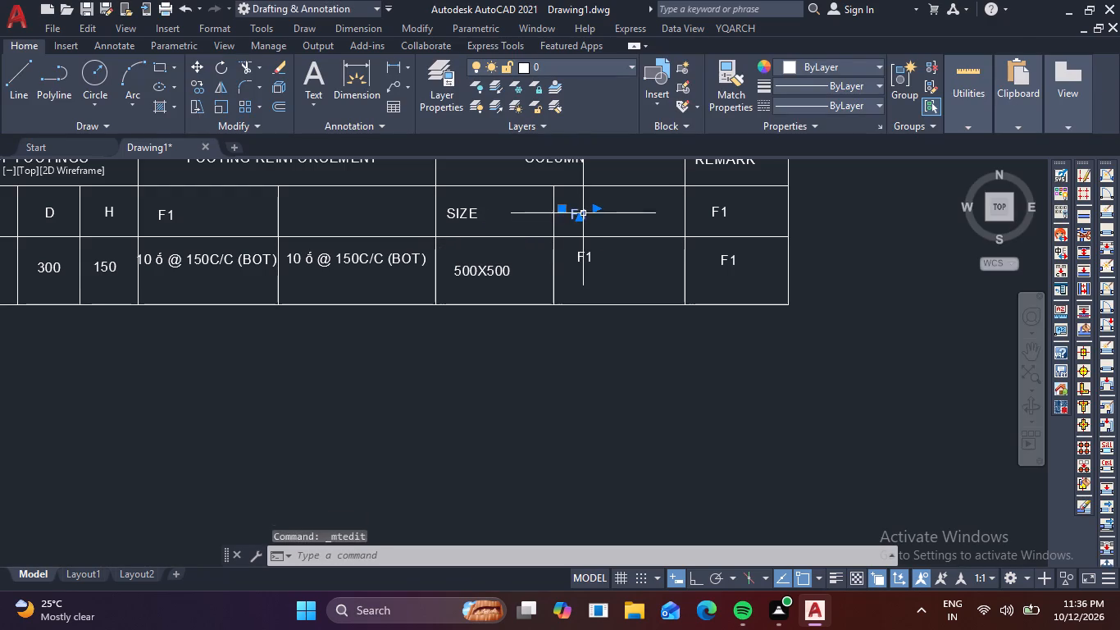
Replace the F1 text in the second subheading cell under COLUMN with "VERT. STEEL" and widen its text box to fit one line.
double_click(583, 213)
key("Right")
key("BackSpace")
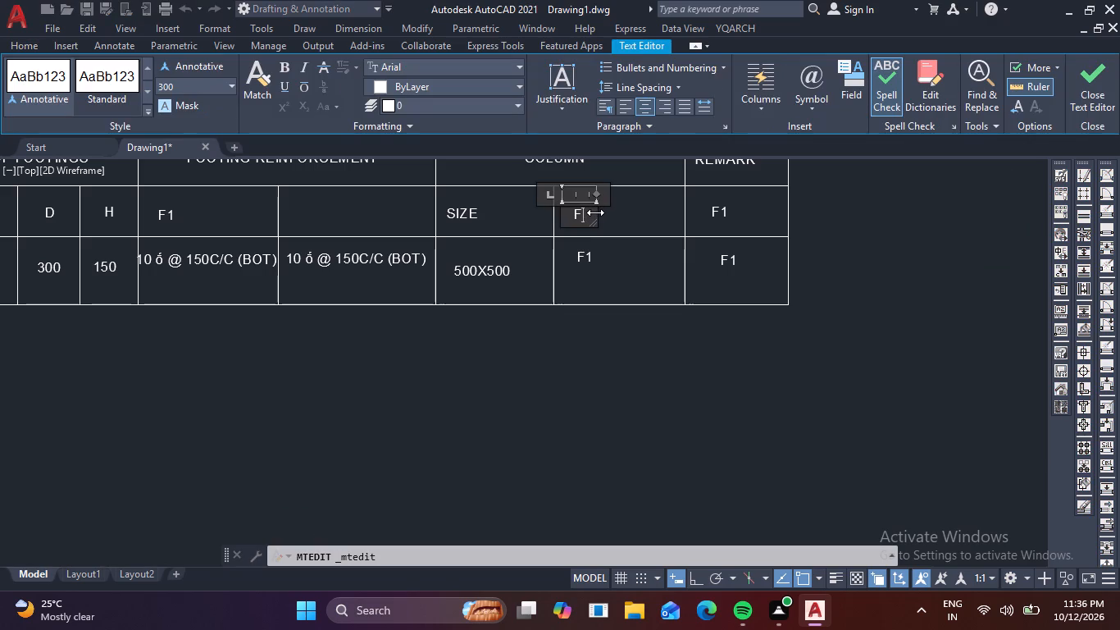
key("BackSpace")
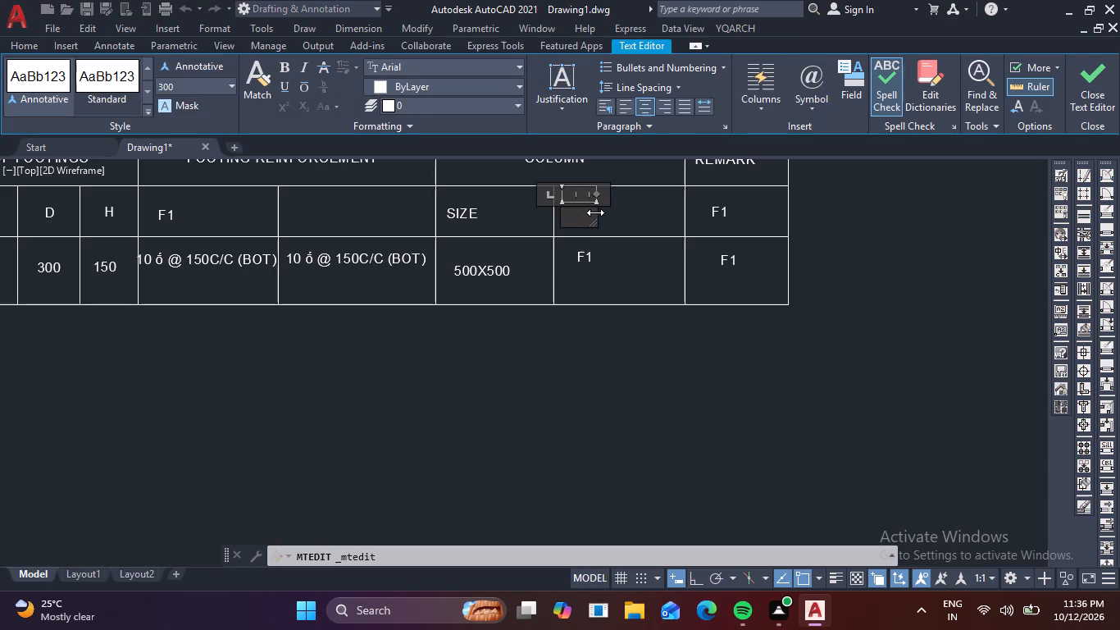
type("VE")
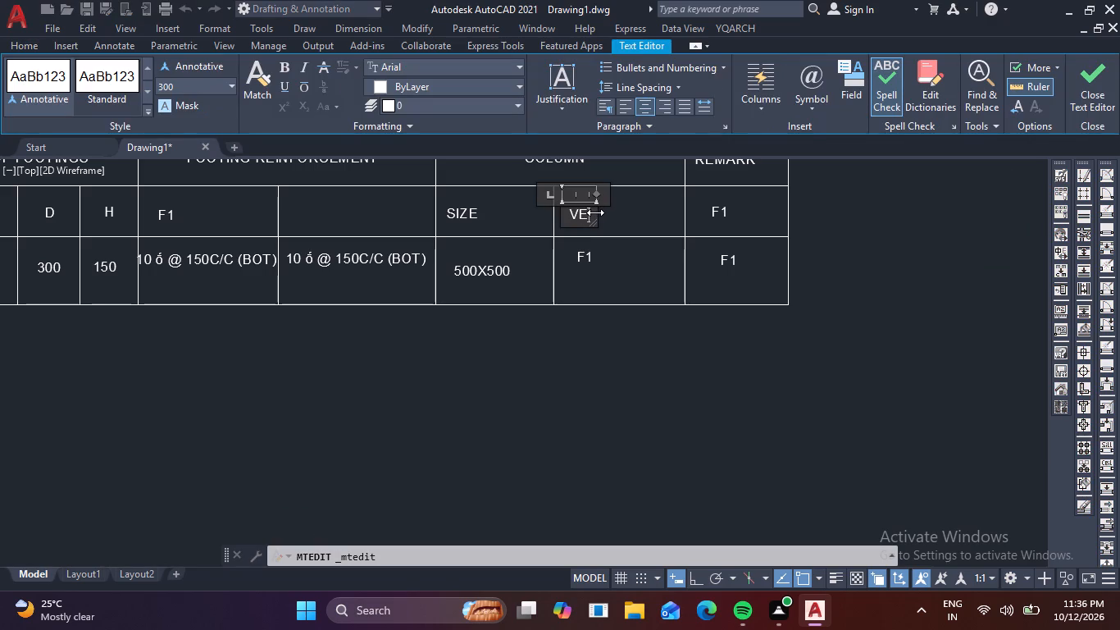
type("RT")
key("period")
key("space")
type("STEEL")
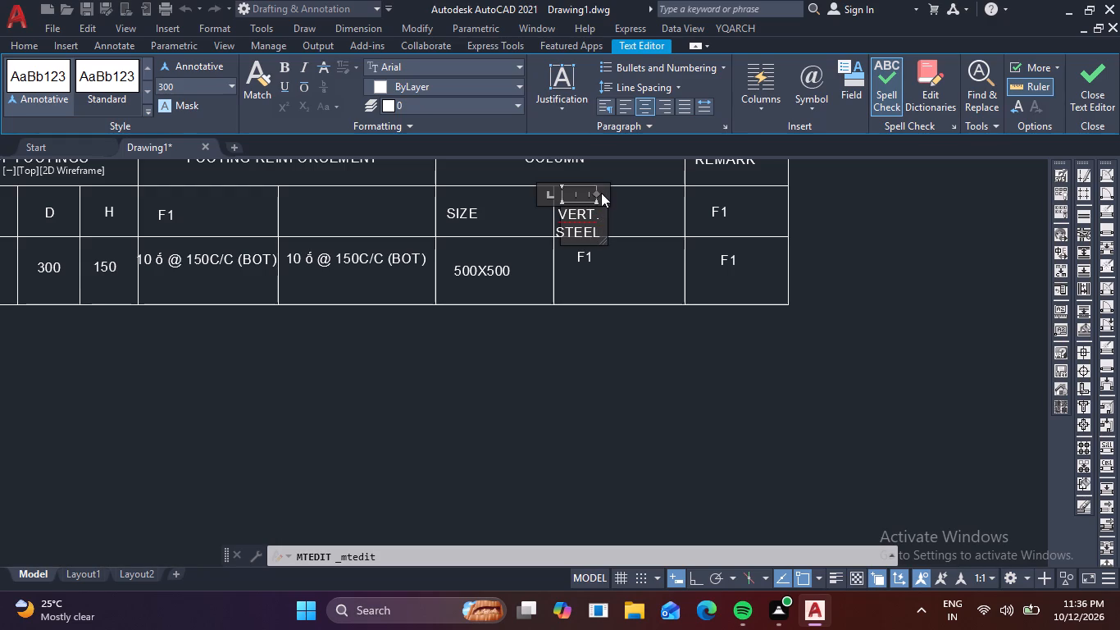
left_click_drag(592, 194, 627, 203)
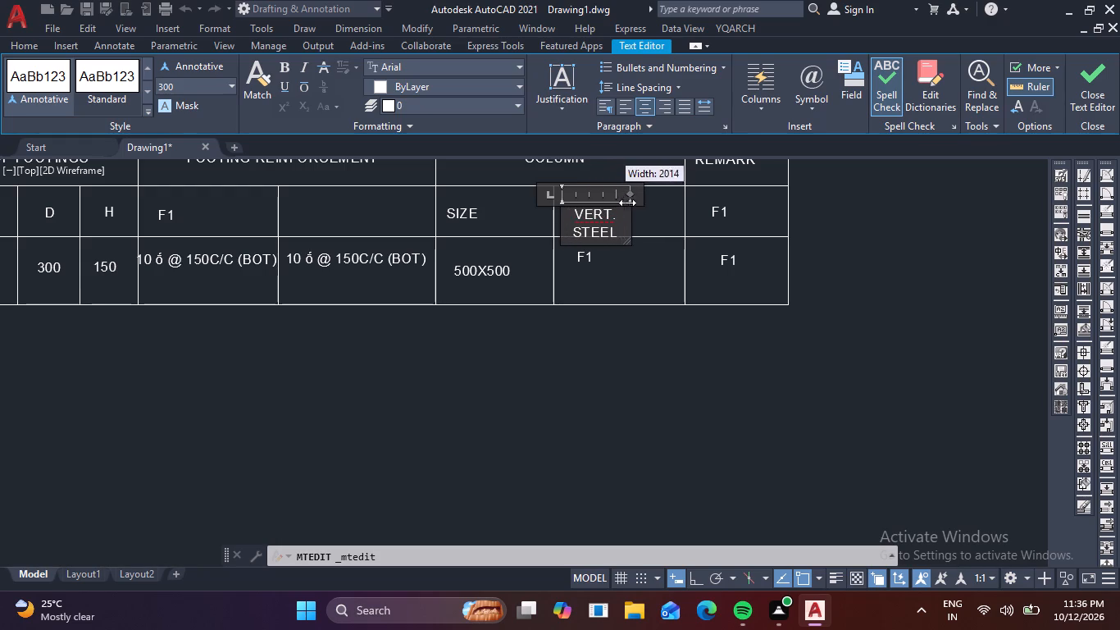
left_click_drag(627, 203, 663, 205)
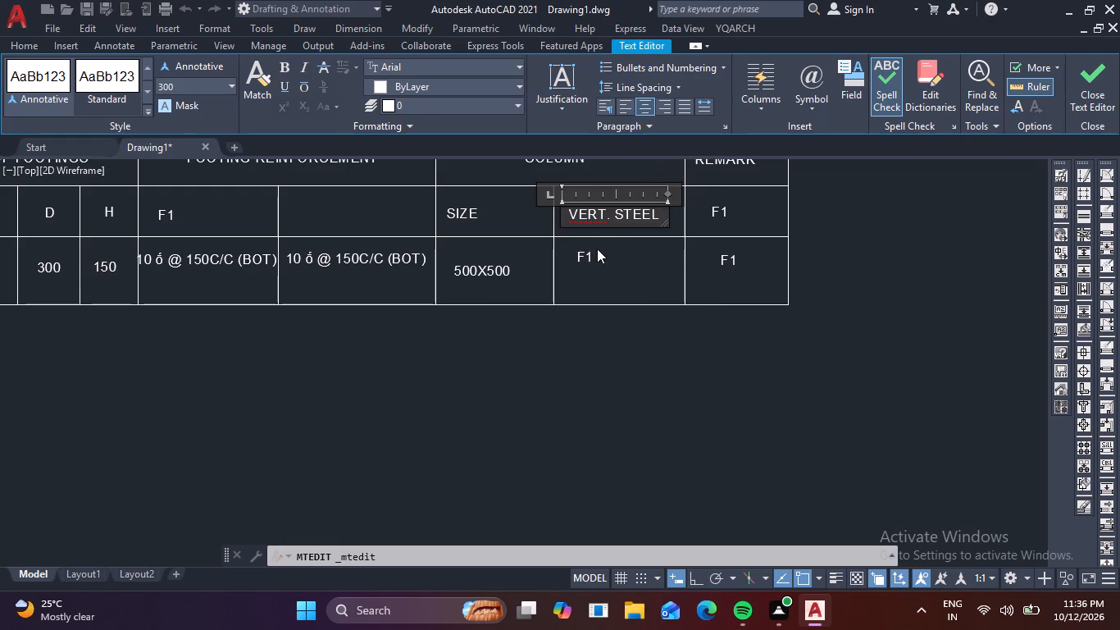
left_click(600, 259)
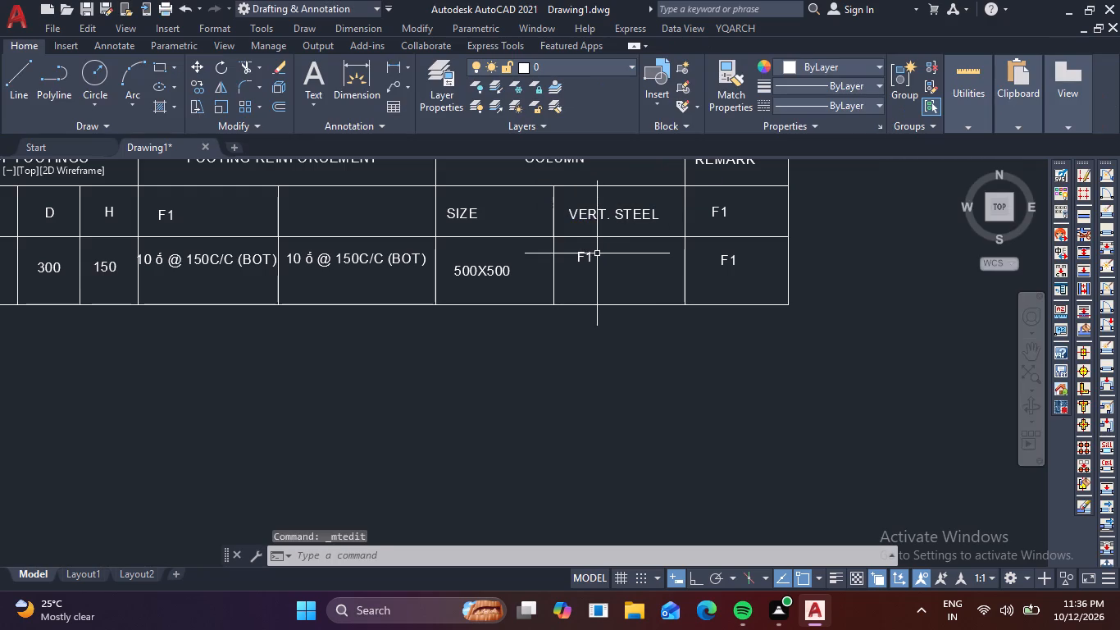
Replace the F1 text in the cell below VERT. STEEL with "4NOS. 16" and widen its text box to fit one line.
double_click(590, 255)
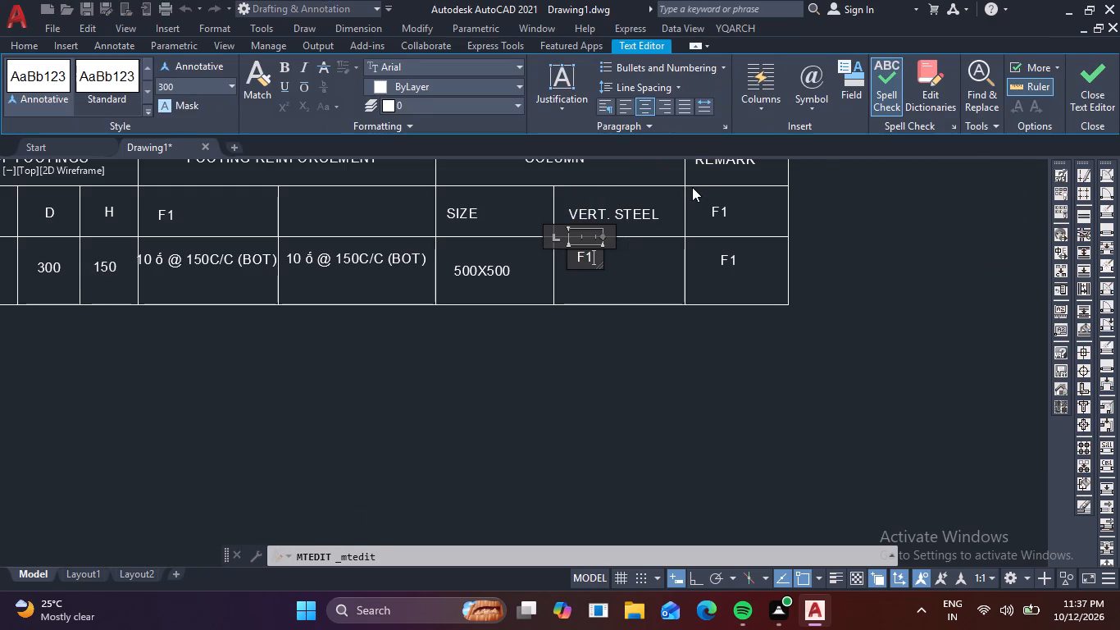
key("BackSpace")
key("BackSpace")
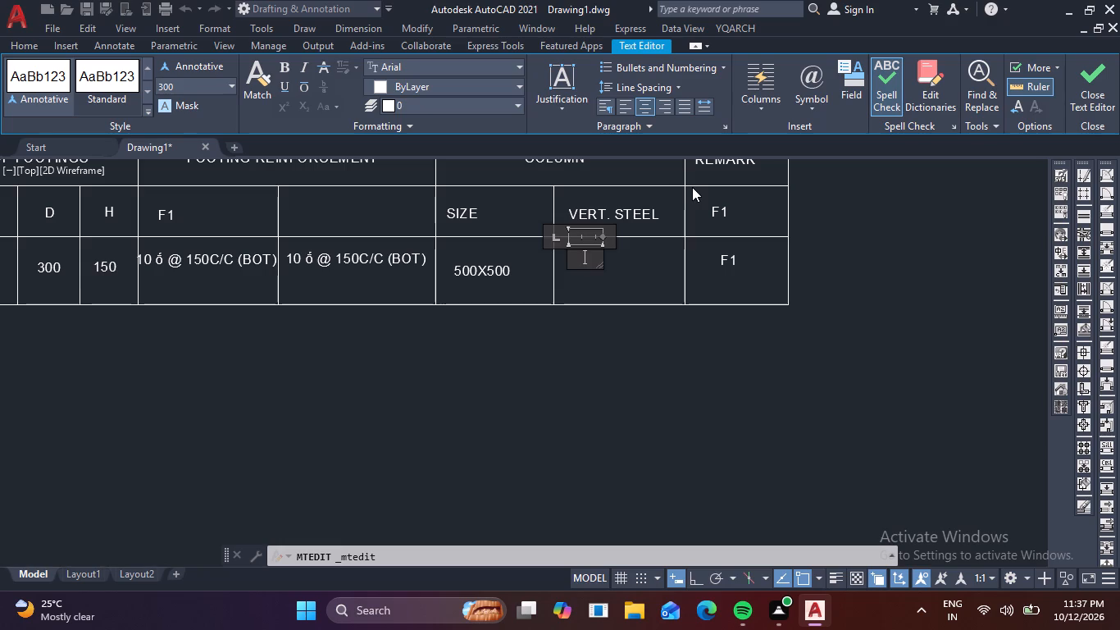
key("4")
type("NOS")
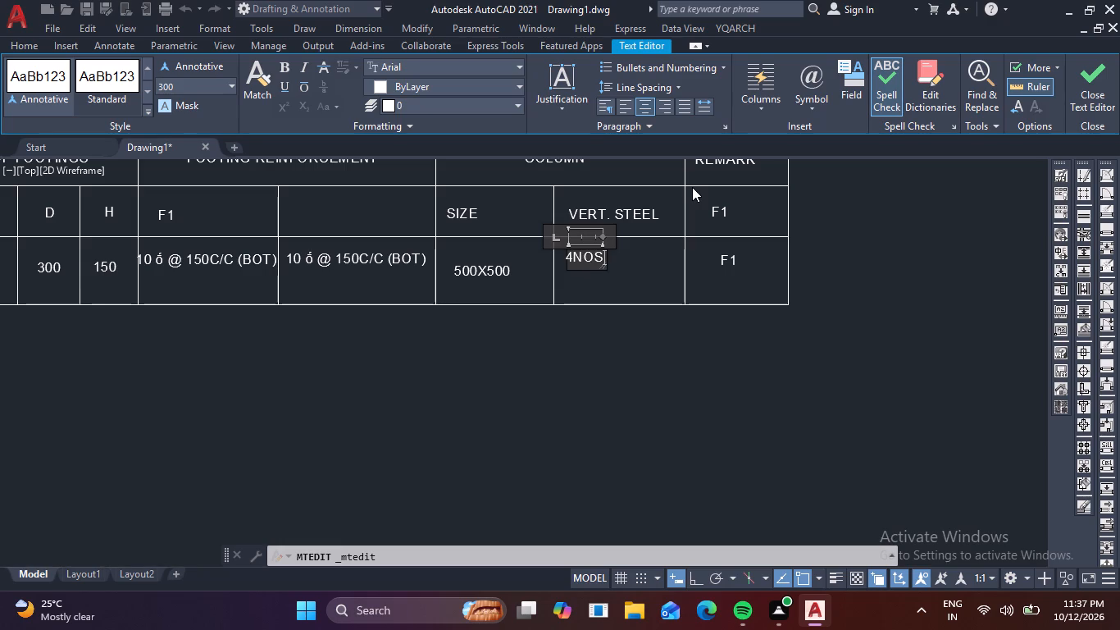
key("period")
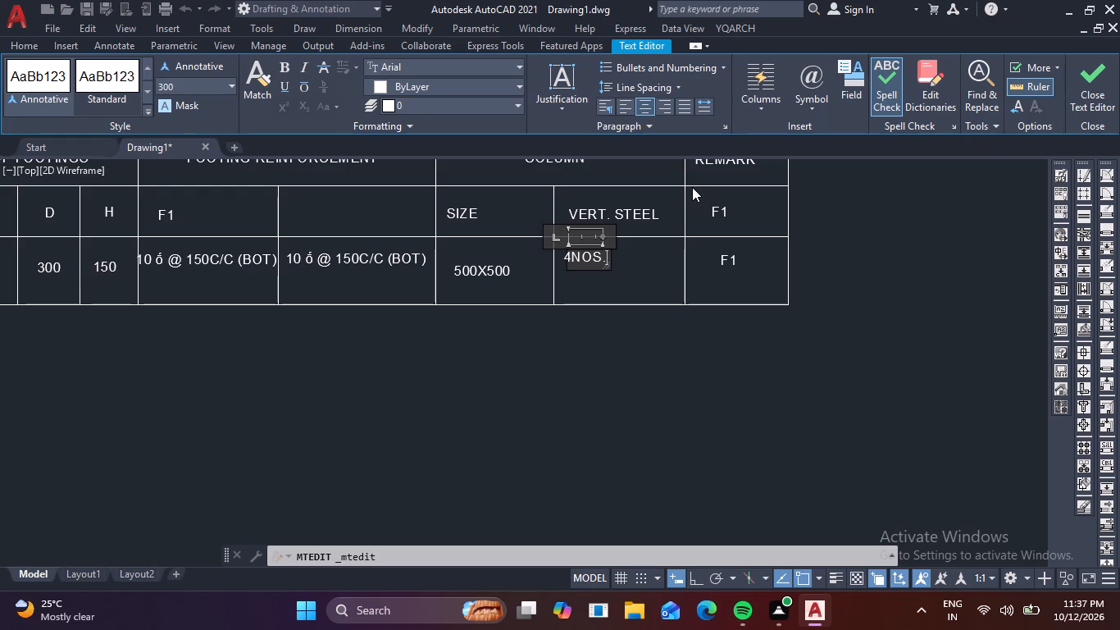
key("space")
type("1")
key("6")
left_click_drag(605, 236, 645, 239)
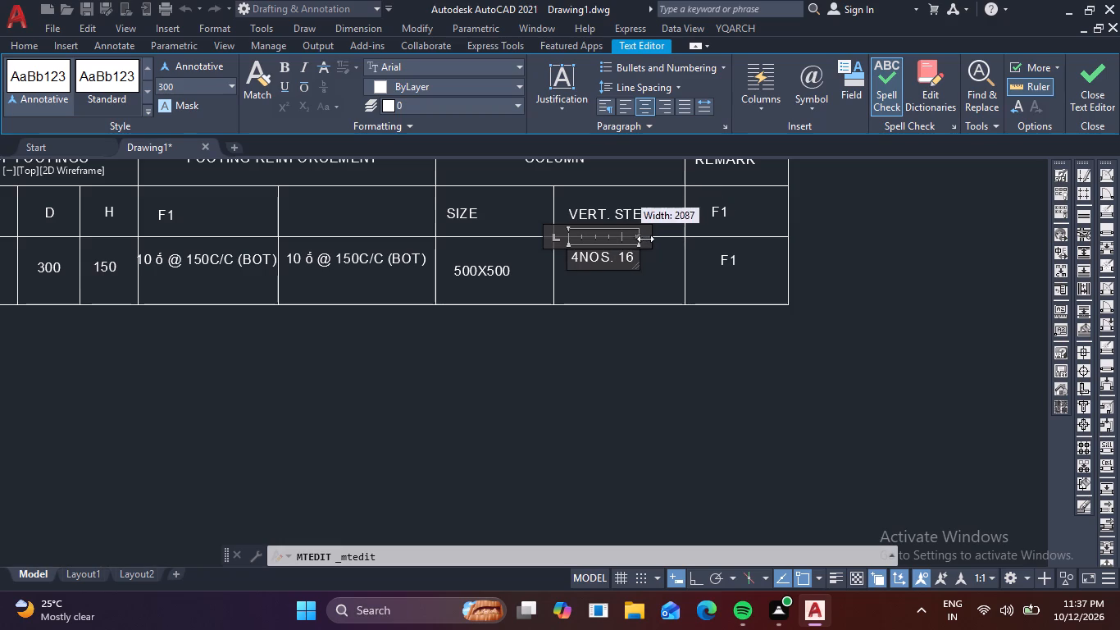
left_click_drag(645, 239, 648, 242)
left_click(690, 252)
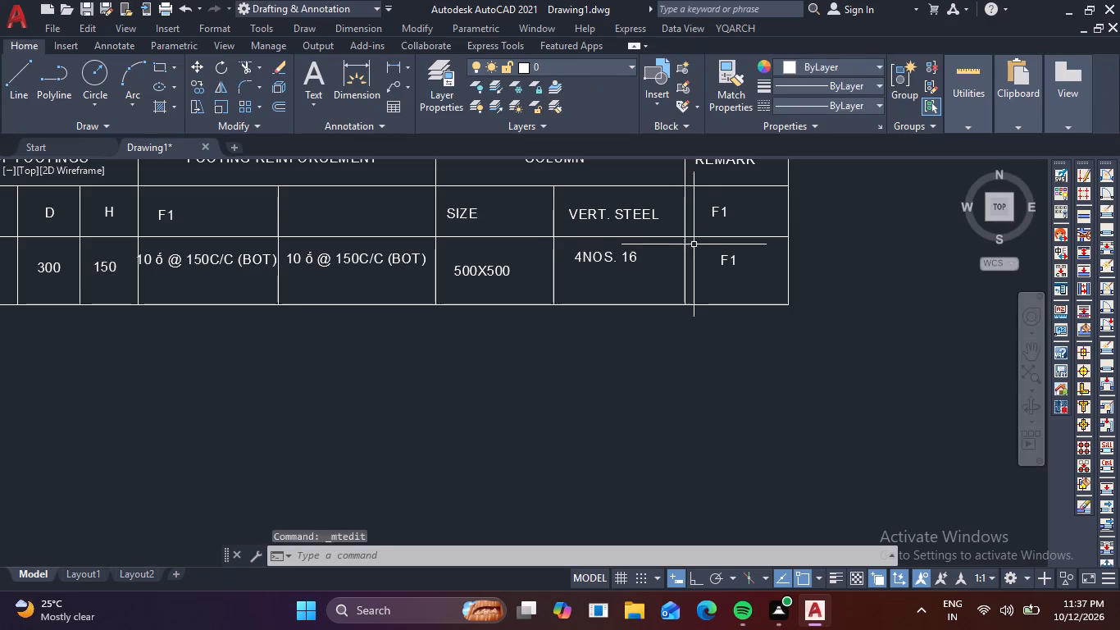
Replace the F1 text in both cells under REMARK with "---".
double_click(727, 211)
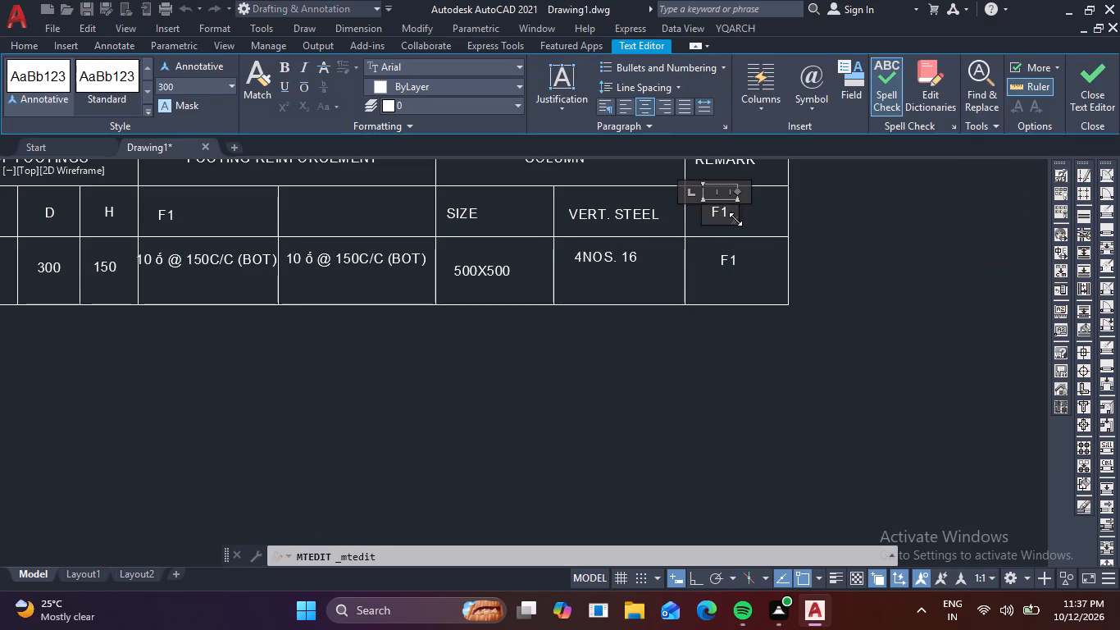
key("BackSpace")
key("BackSpace")
type("---")
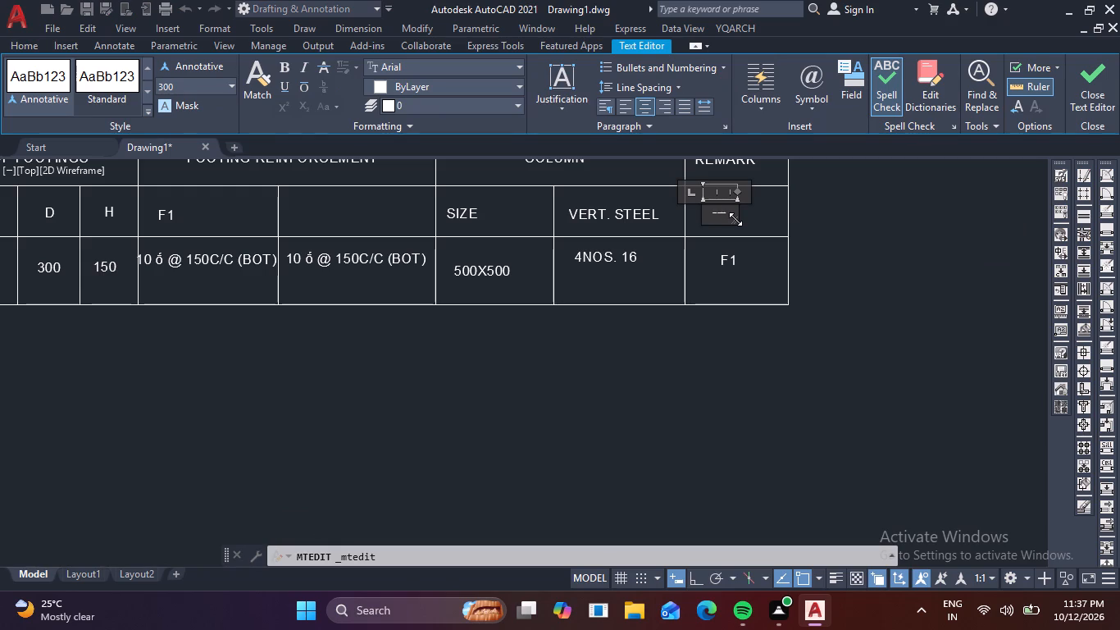
left_click(735, 257)
double_click(735, 258)
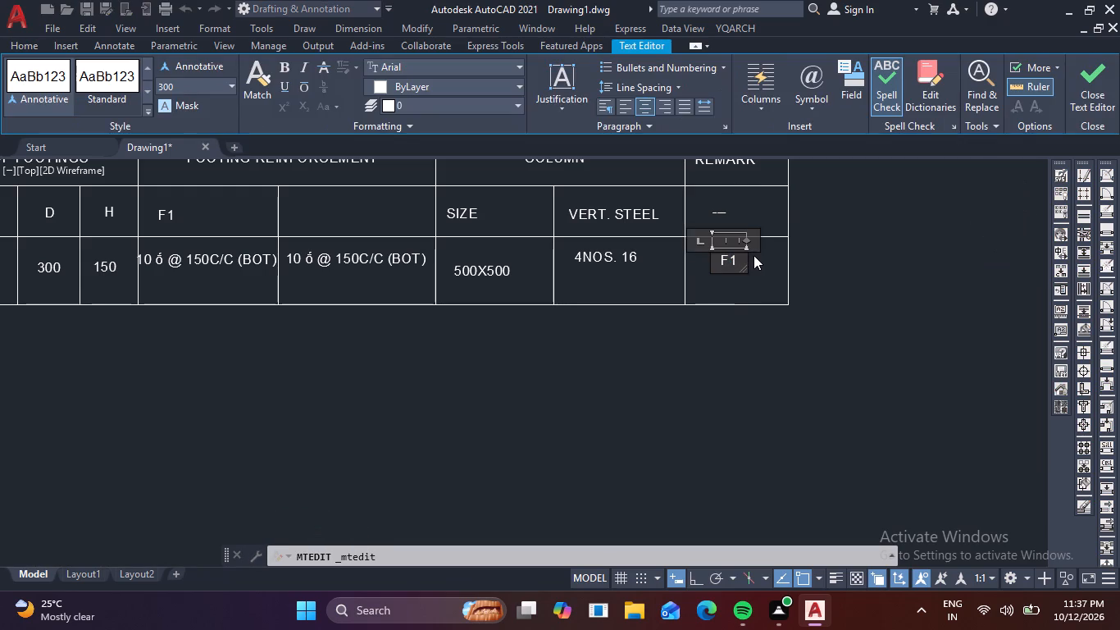
key("BackSpace")
key("BackSpace")
type("---")
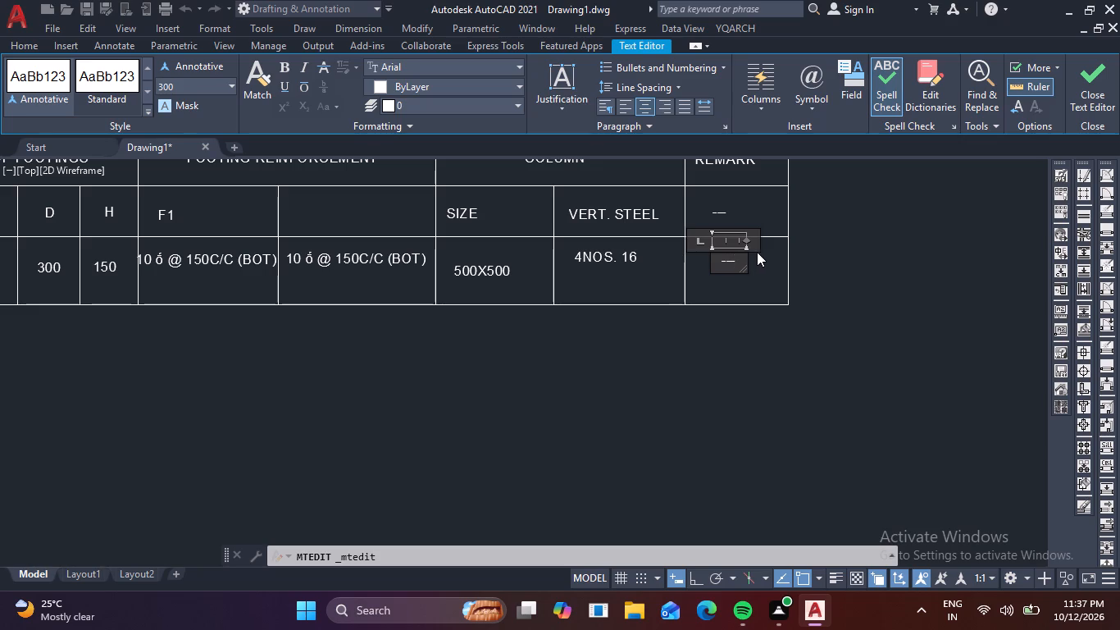
left_click(672, 324)
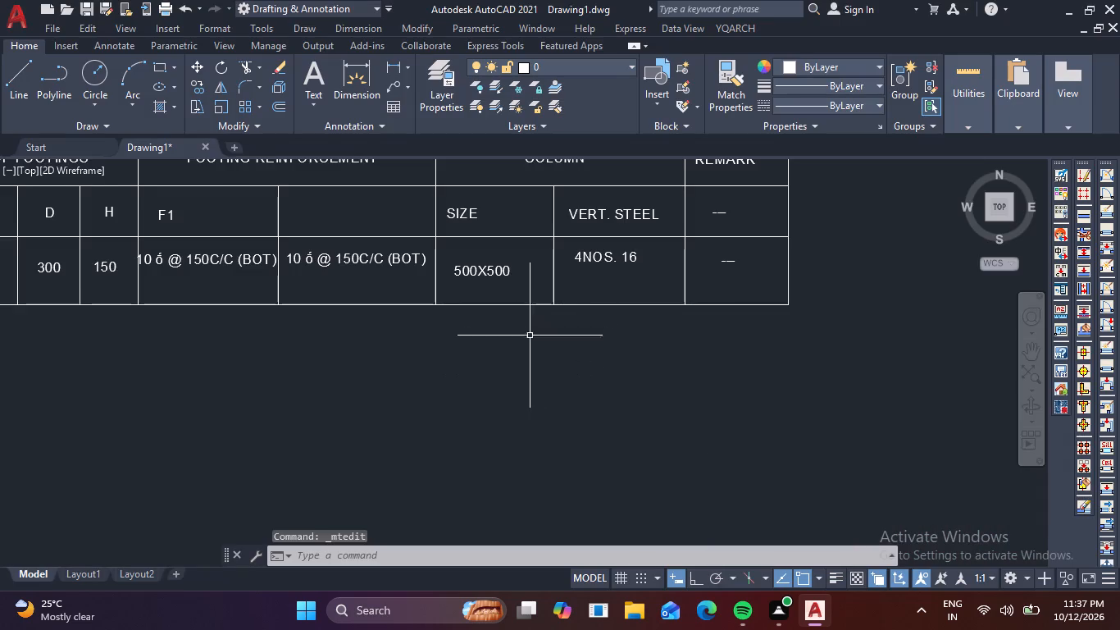
Erase the stray F1 text above the title row of the schedule of footings and column.
scroll(516, 353, "down", 3)
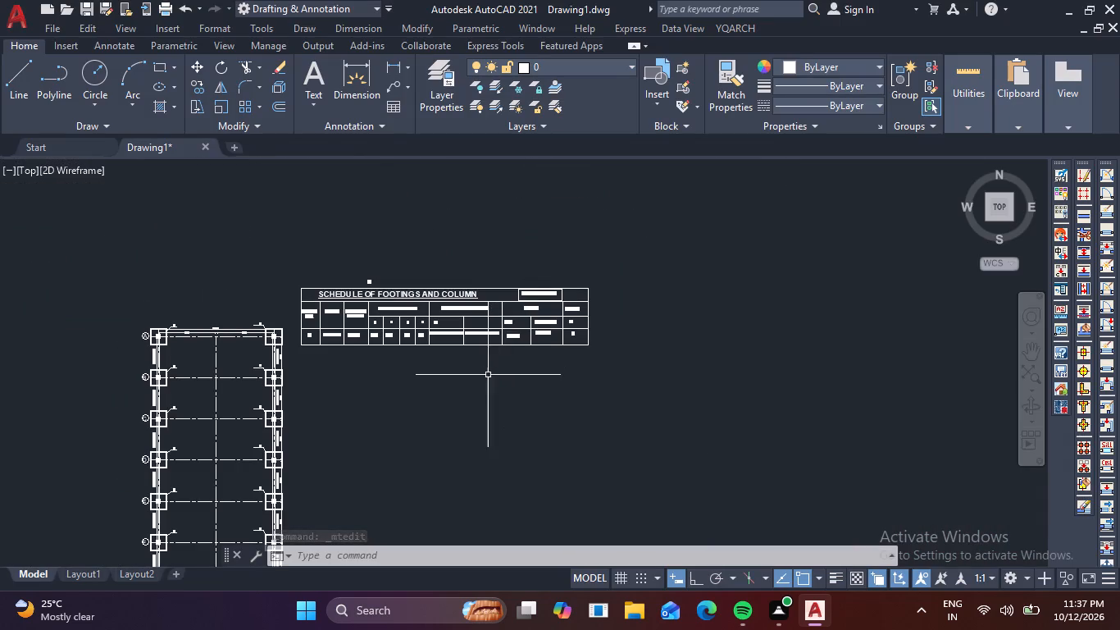
middle_click_drag(481, 407, 551, 376)
middle_click_drag(487, 286, 565, 386)
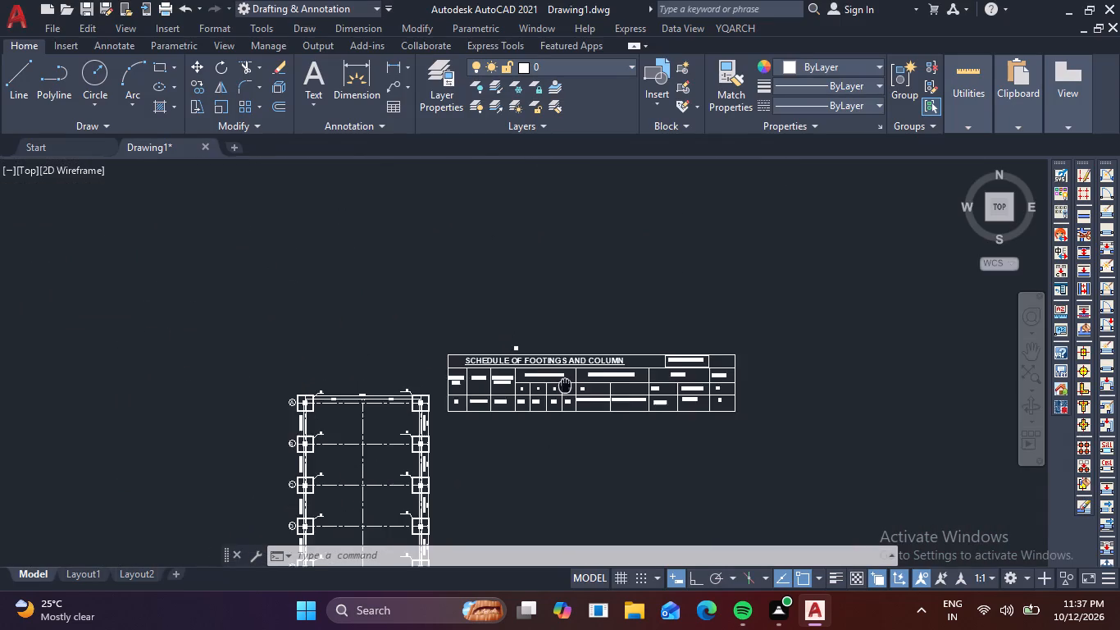
middle_click_drag(565, 386, 565, 388)
scroll(531, 339, "up", 3)
left_click(474, 413)
left_click(434, 380)
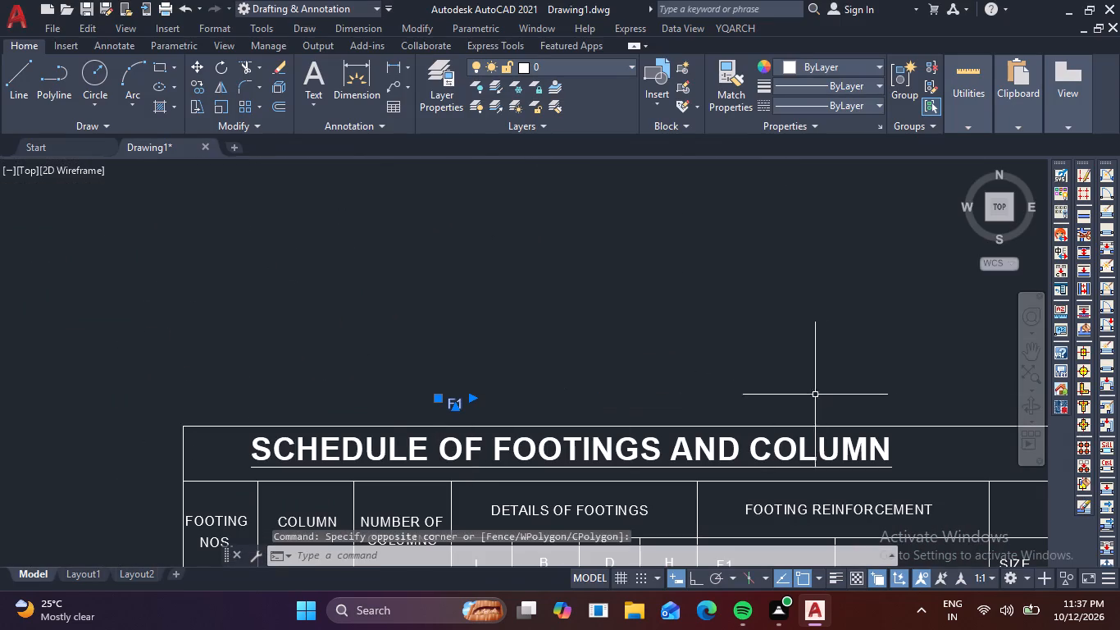
right_click(627, 335)
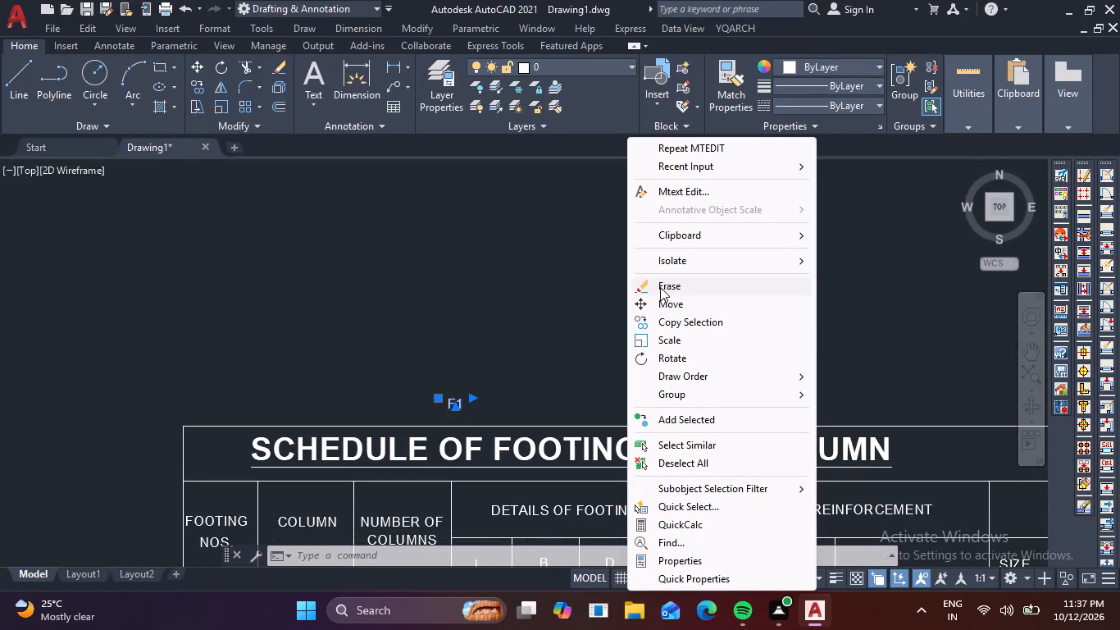
scroll(691, 330, "down", 4)
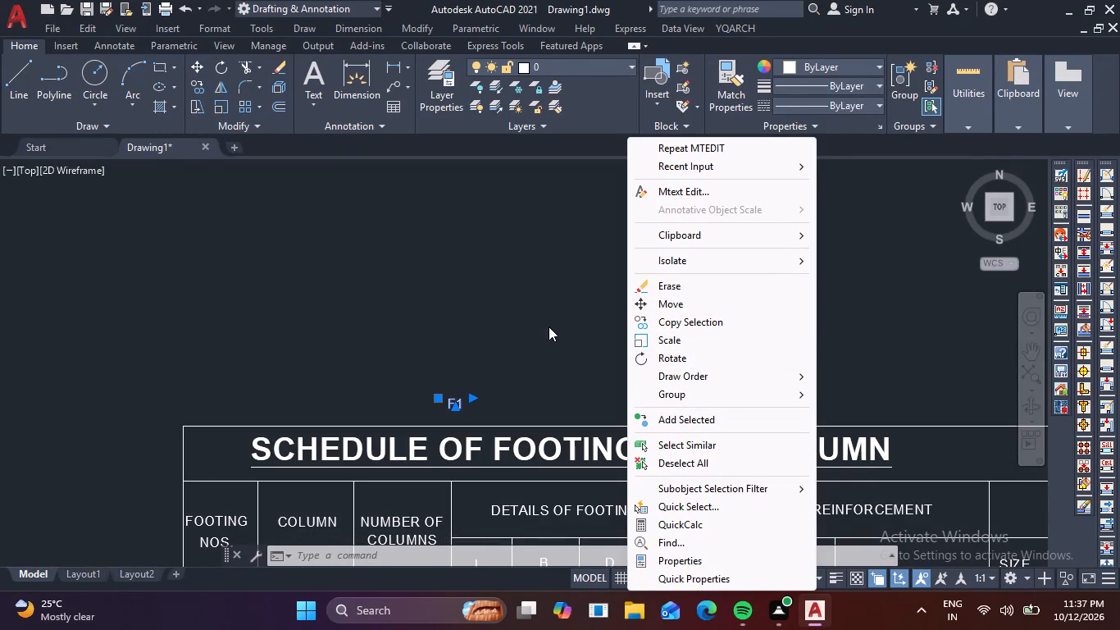
left_click(548, 325)
left_click(502, 382)
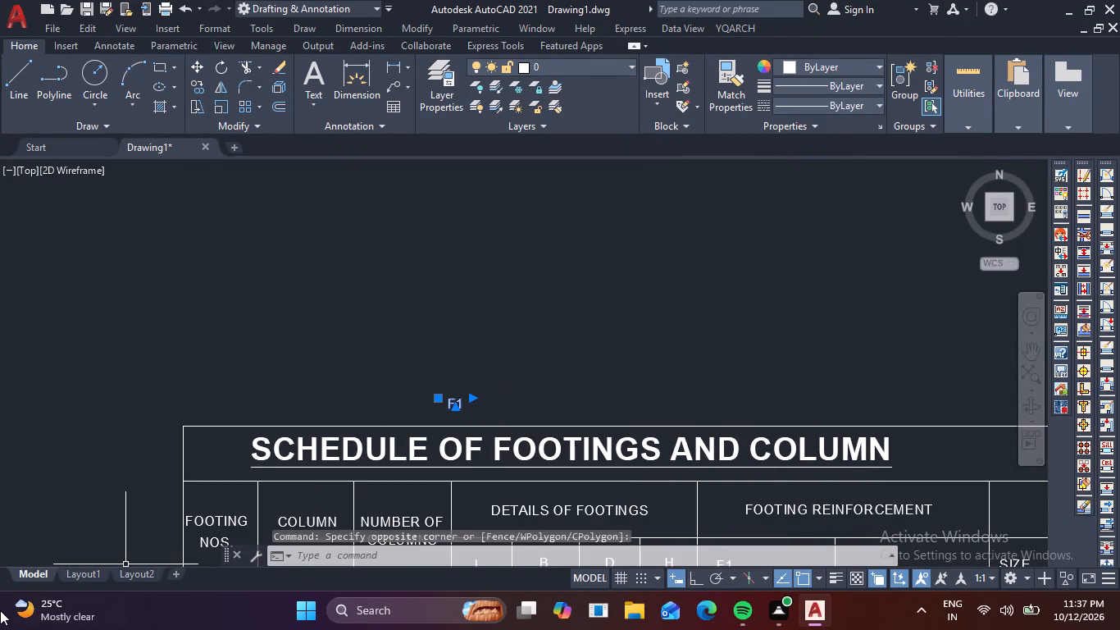
key("Delete")
Erase the stray objects in the empty drawing area far to the left of the footing layout.
scroll(202, 464, "down", 4)
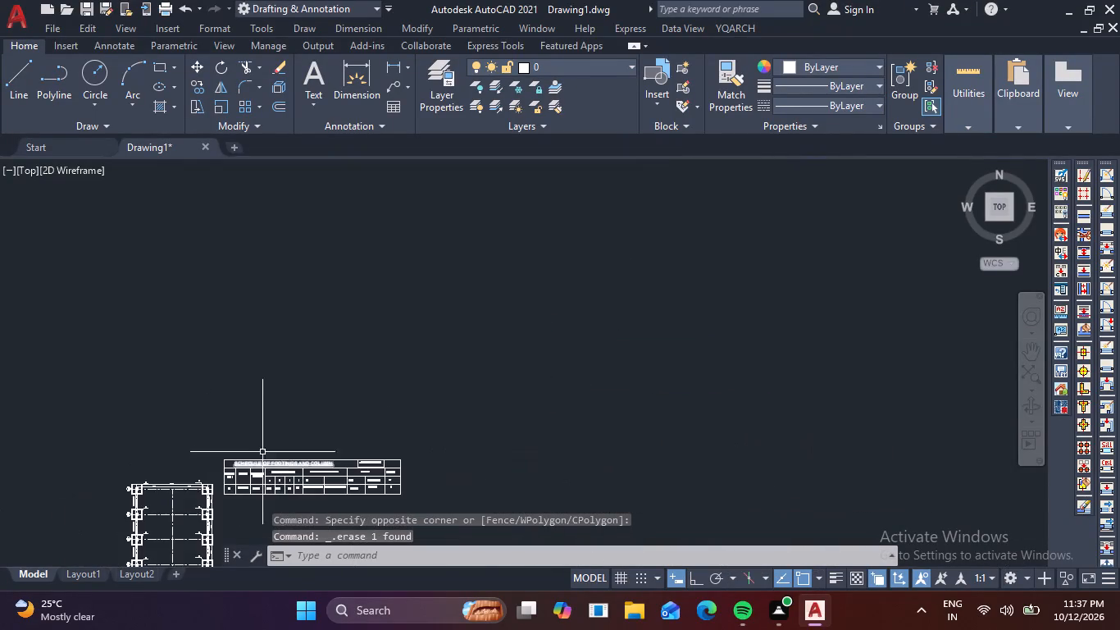
middle_click_drag(262, 440, 722, 237)
middle_click(726, 232)
left_click(203, 349)
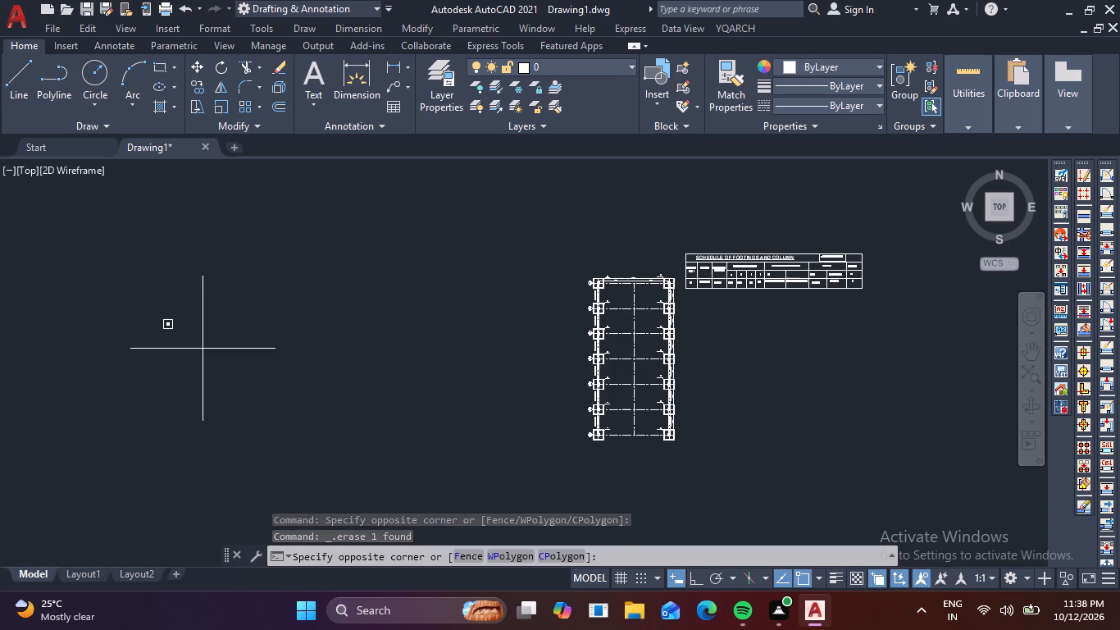
left_click(126, 284)
key("Delete")
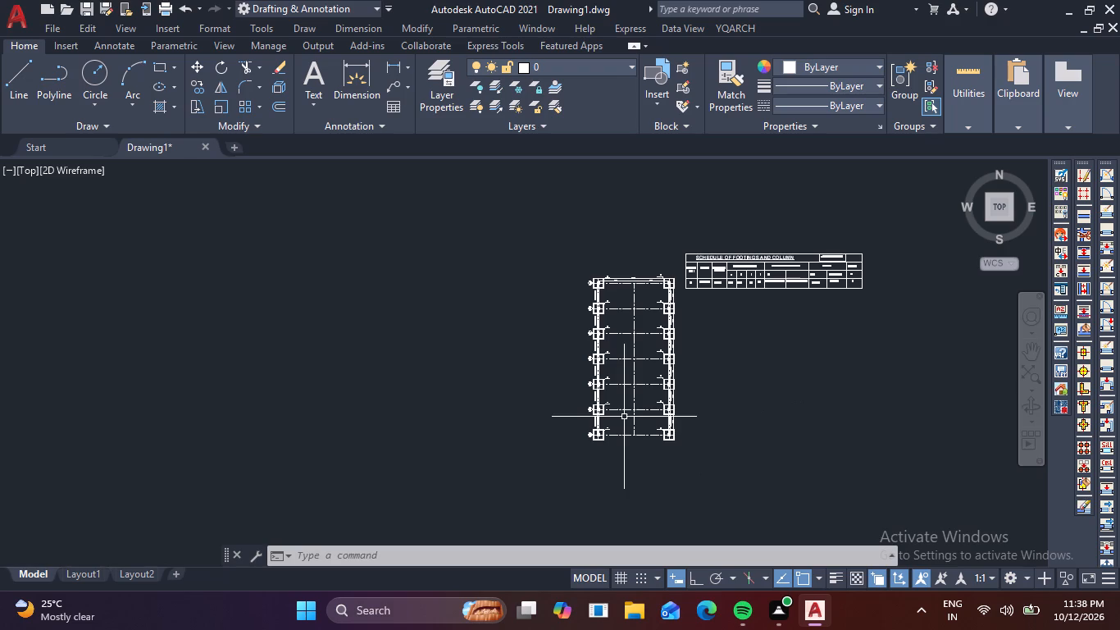
Draw a 500 by 500 rectangle below the schedule, to the right of the footing layout.
scroll(696, 308, "up", 1)
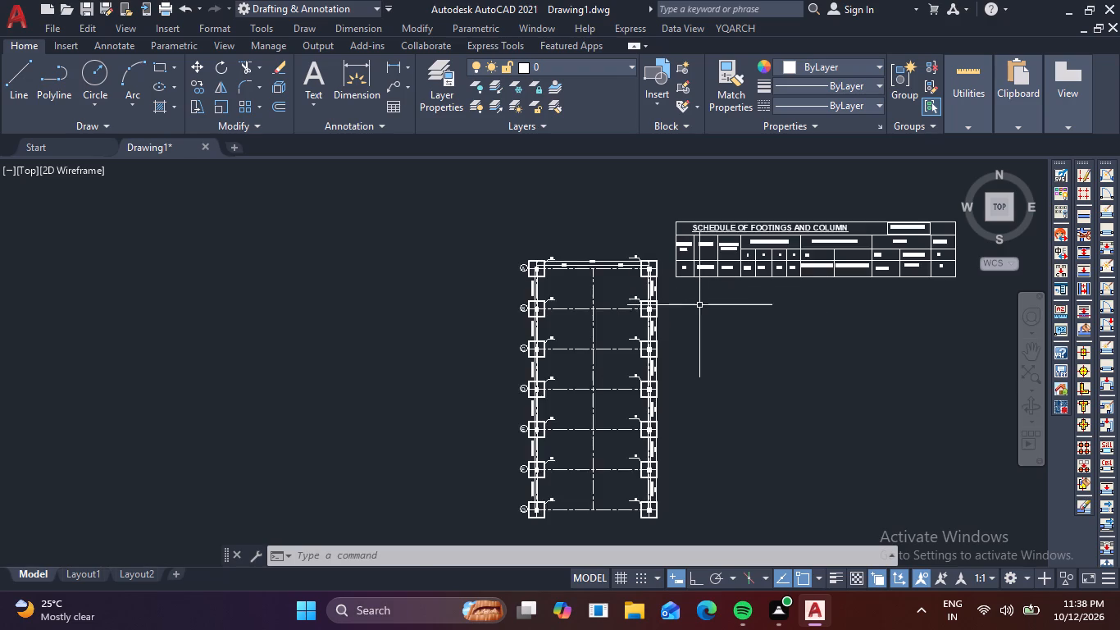
scroll(701, 304, "up", 1)
middle_click_drag(724, 310, 572, 300)
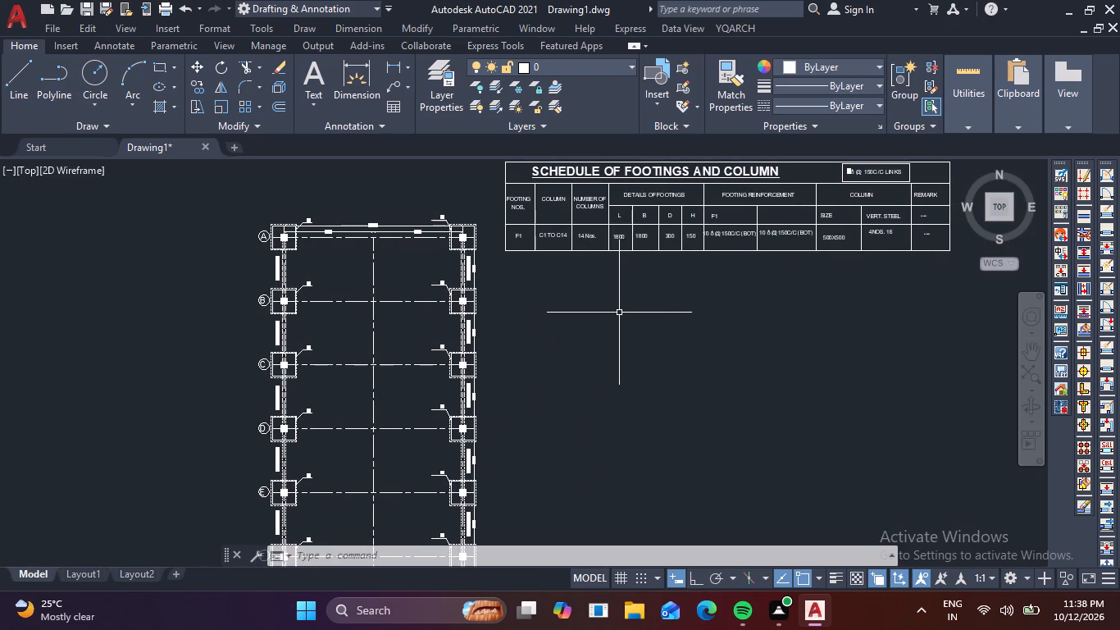
scroll(553, 293, "up", 1)
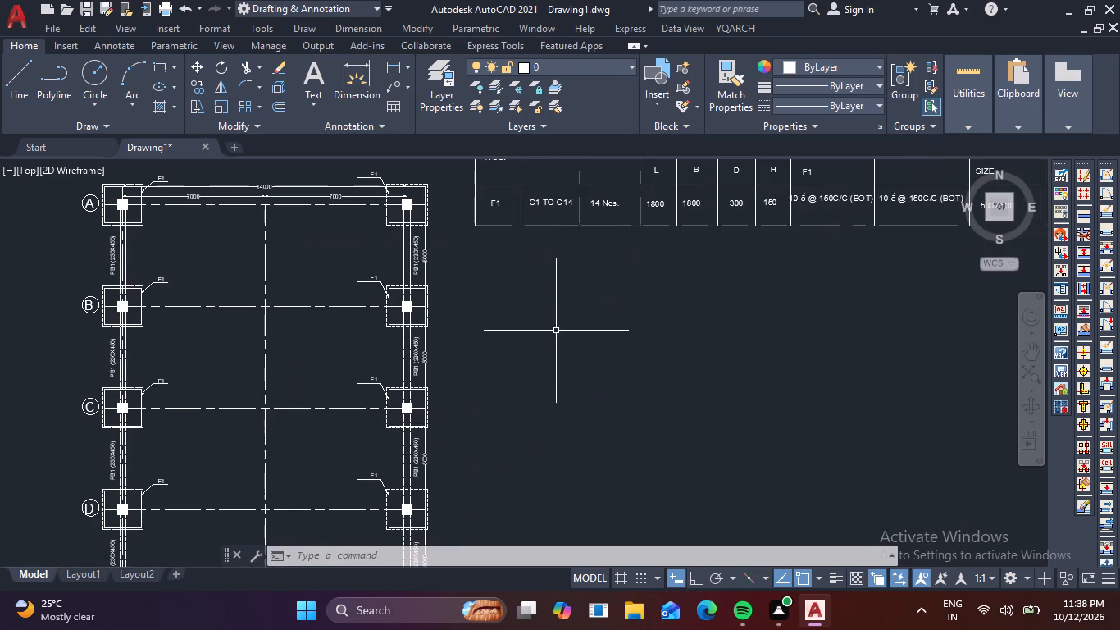
key("Escape")
key("Escape")
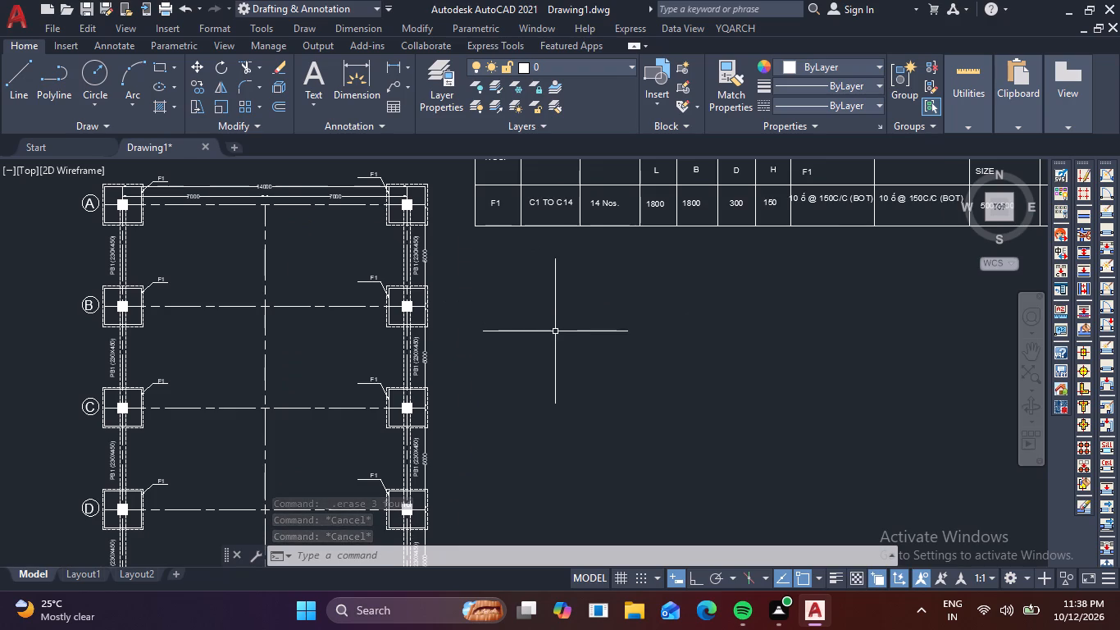
type("REC")
key("space")
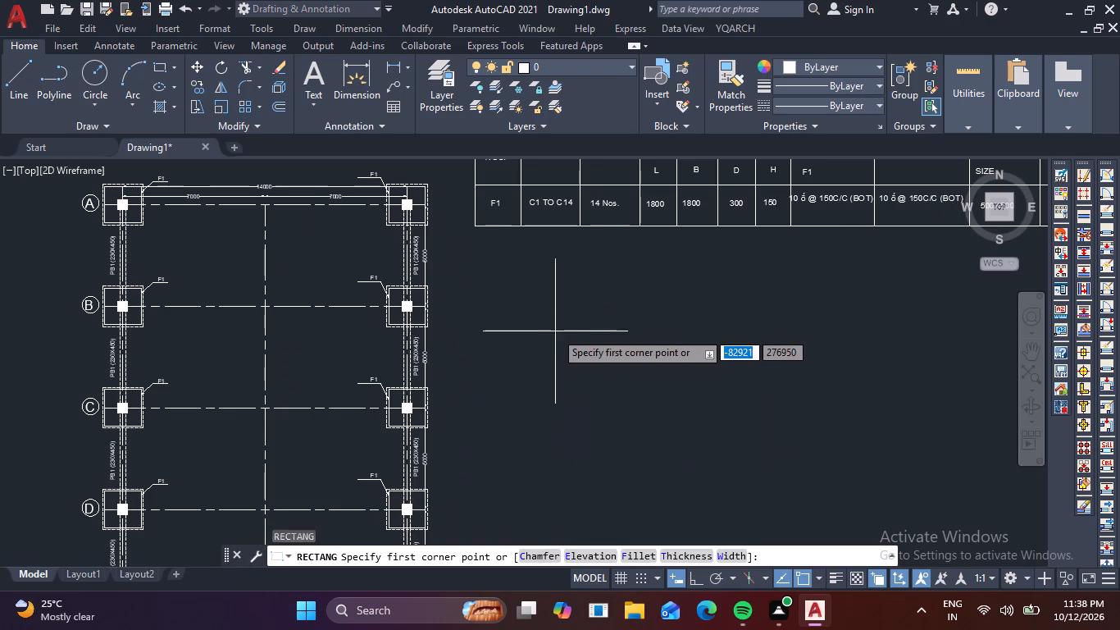
left_click(499, 295)
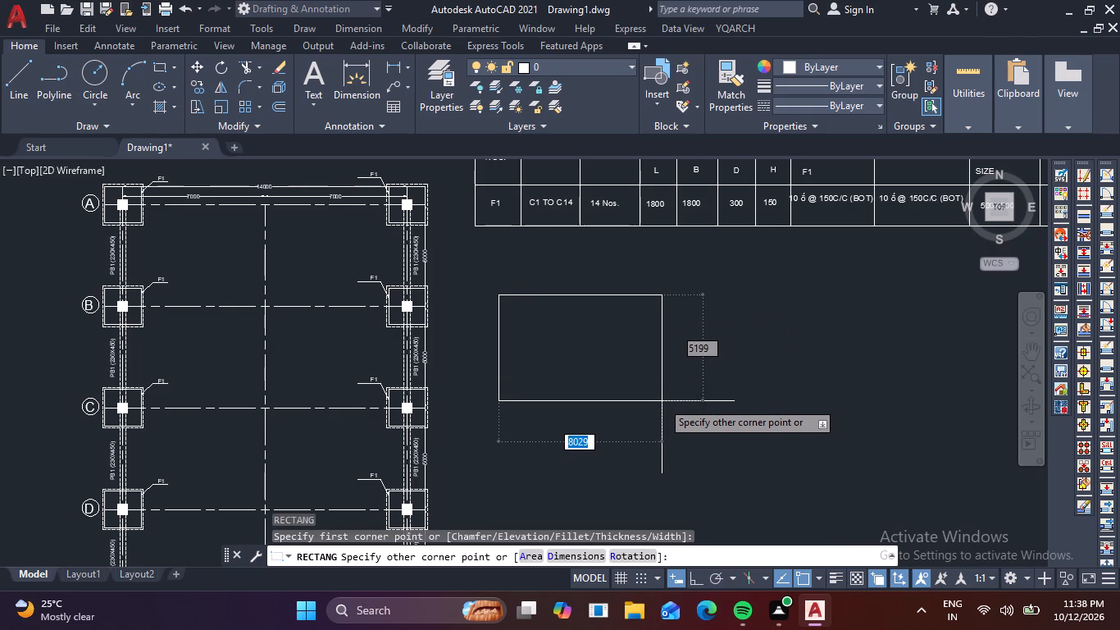
type("500")
key("Tab")
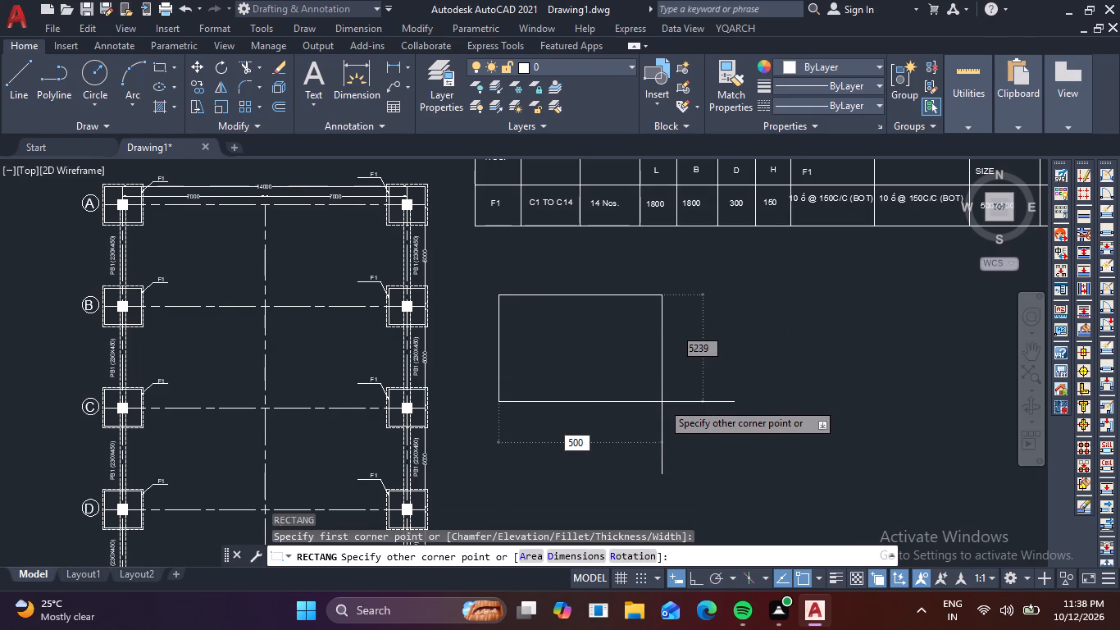
type("500")
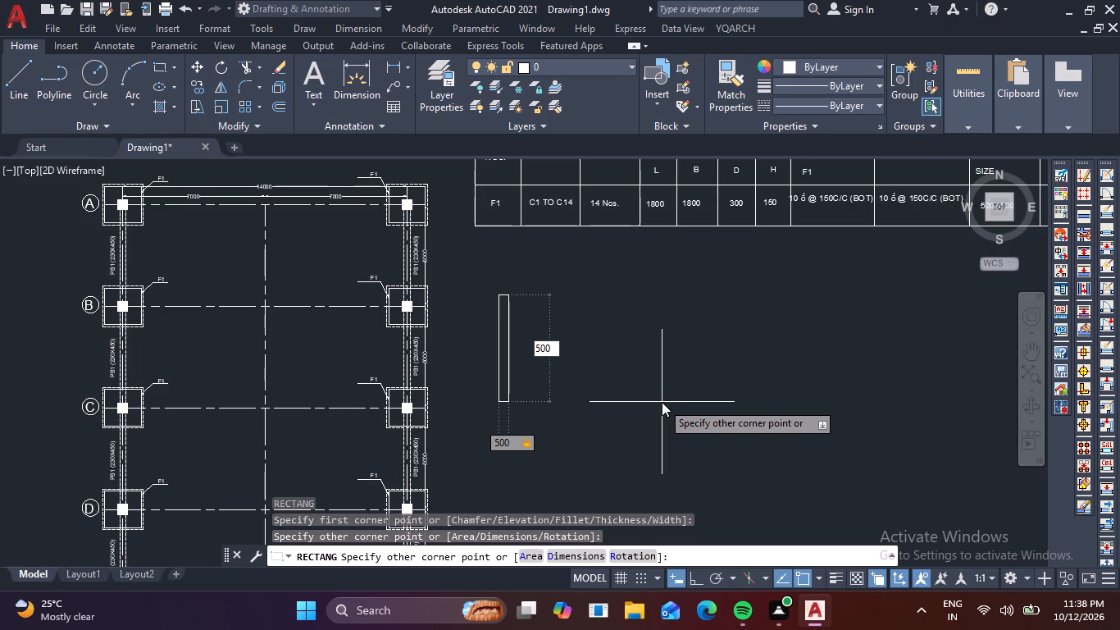
key("Return")
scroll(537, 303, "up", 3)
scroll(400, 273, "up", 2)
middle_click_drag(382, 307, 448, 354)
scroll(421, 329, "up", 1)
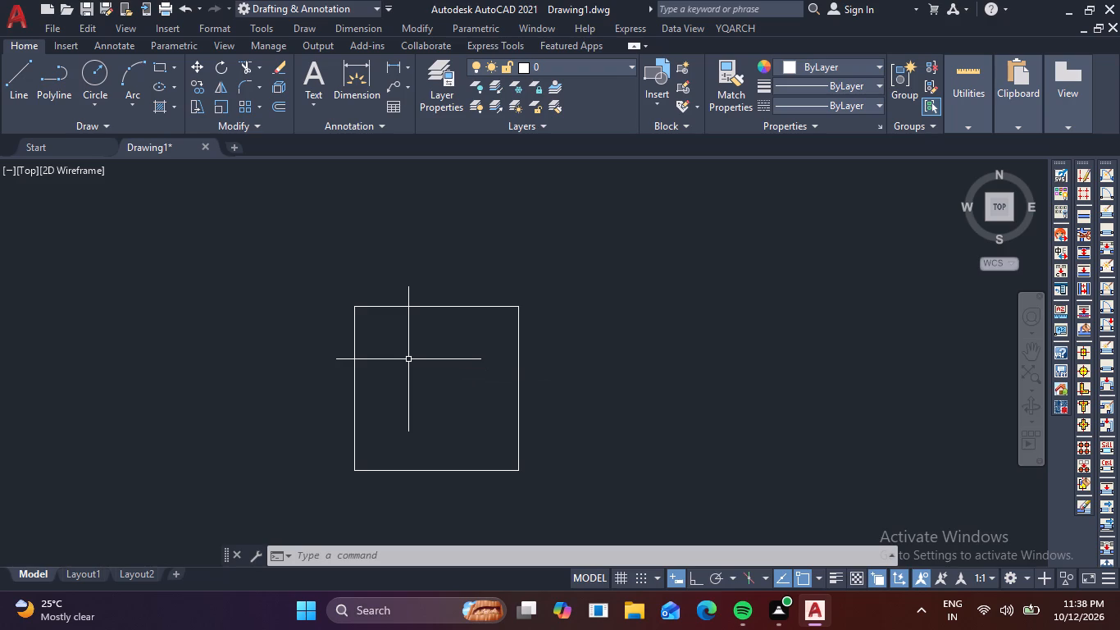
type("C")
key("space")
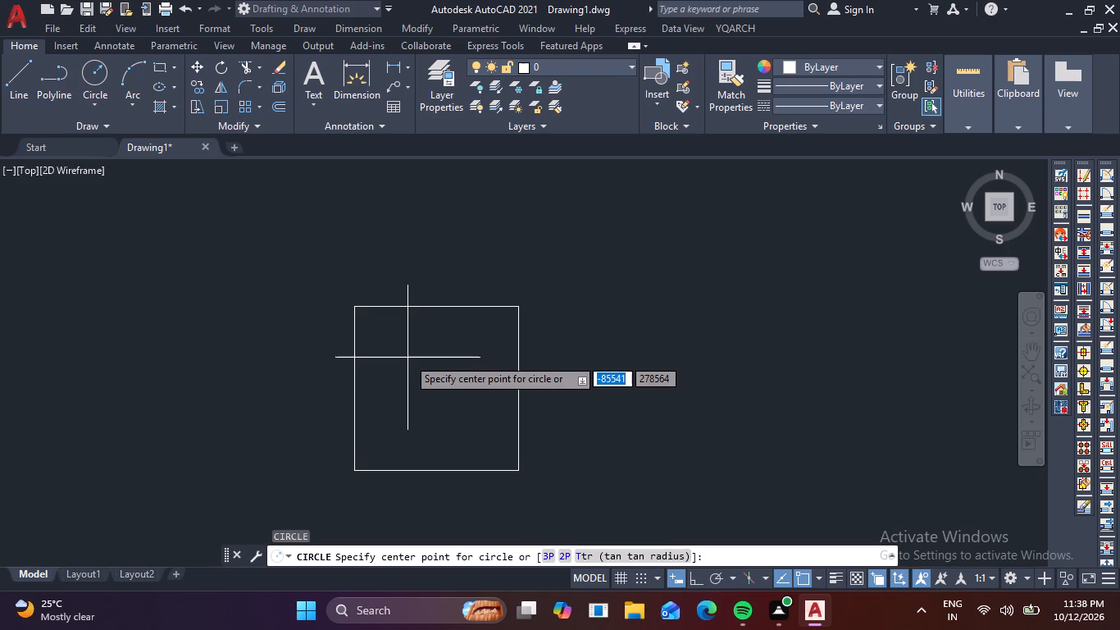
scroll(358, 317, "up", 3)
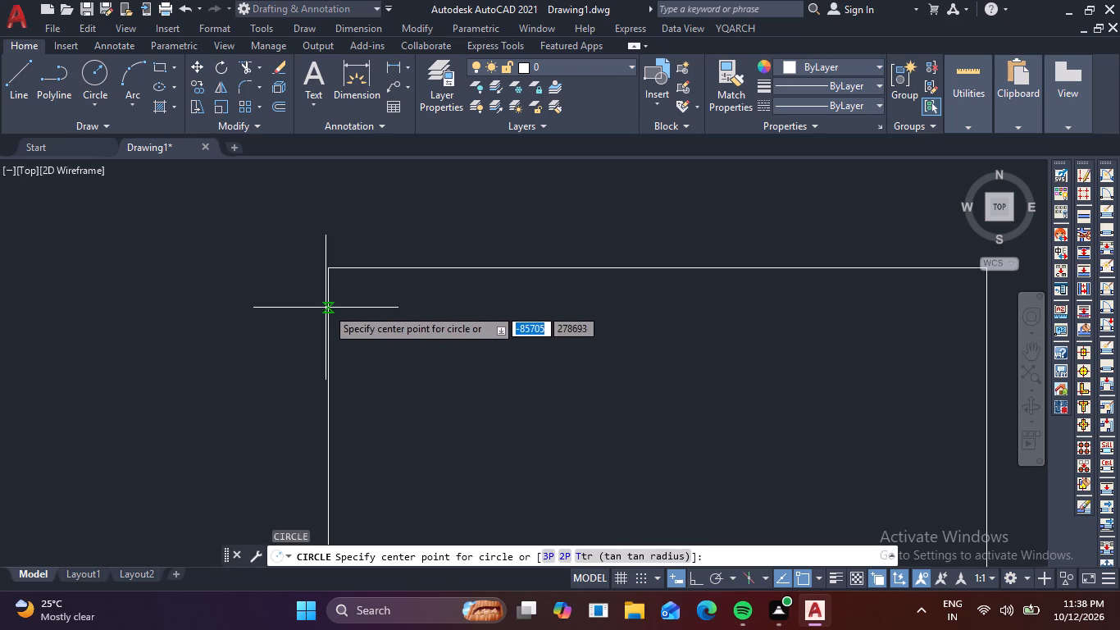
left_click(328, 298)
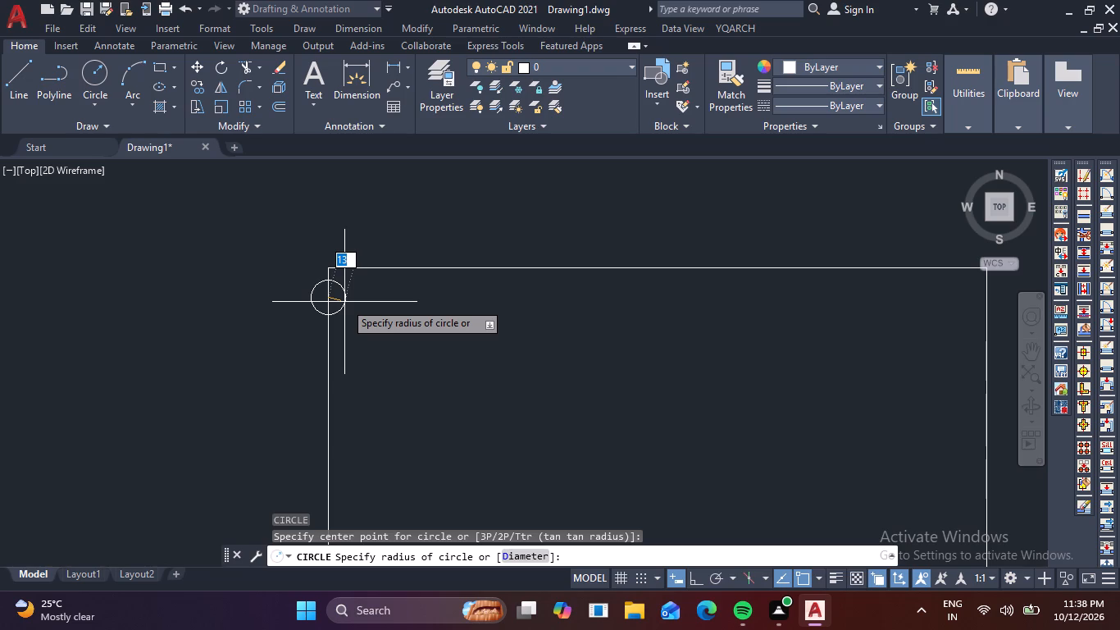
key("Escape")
Draw a circle of about 15 radius outside the 500 by 500 rectangle, near its upper-left corner.
middle_click_drag(430, 231, 480, 285)
key("c")
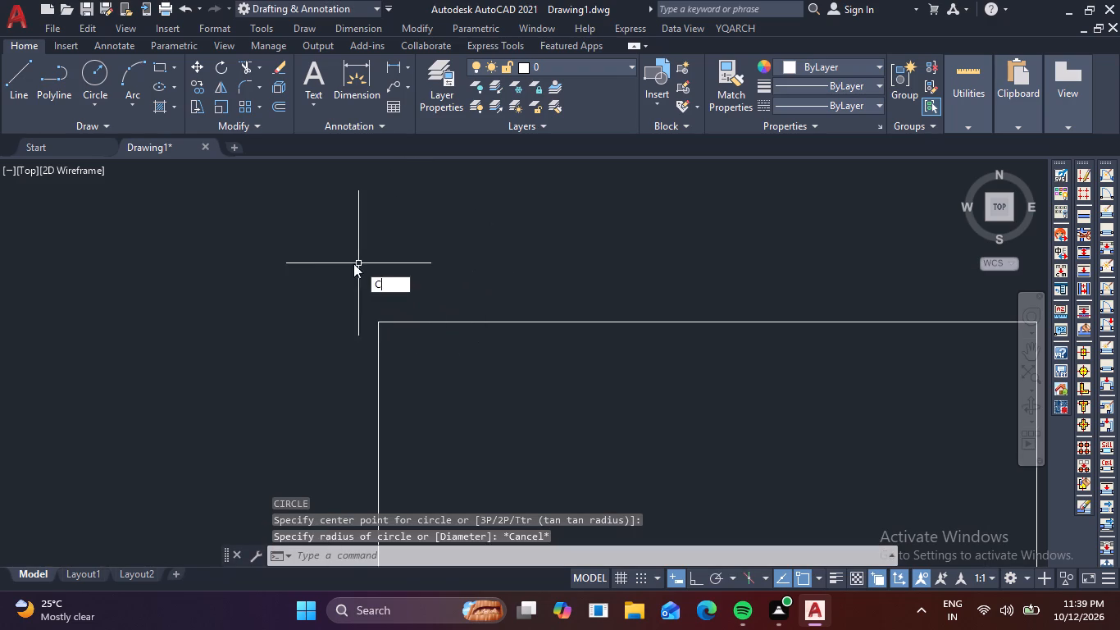
key("space")
left_click(257, 257)
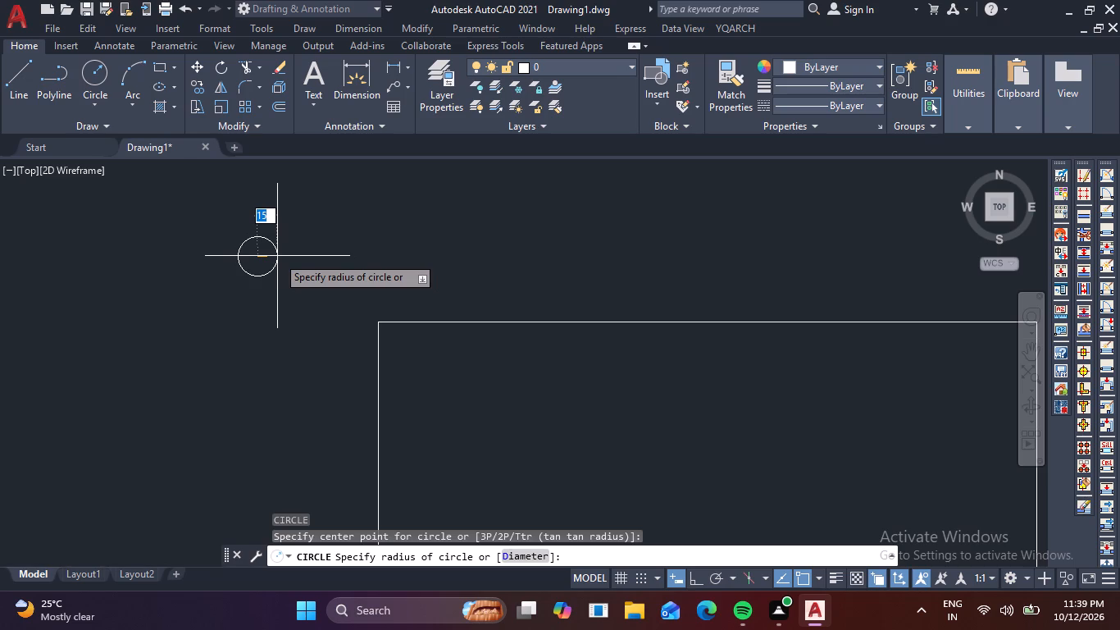
left_click(277, 256)
Move the circle by its top quadrant onto the rectangle's top edge, just inside the upper-left corner.
left_click_drag(315, 284, 297, 276)
left_click(225, 227)
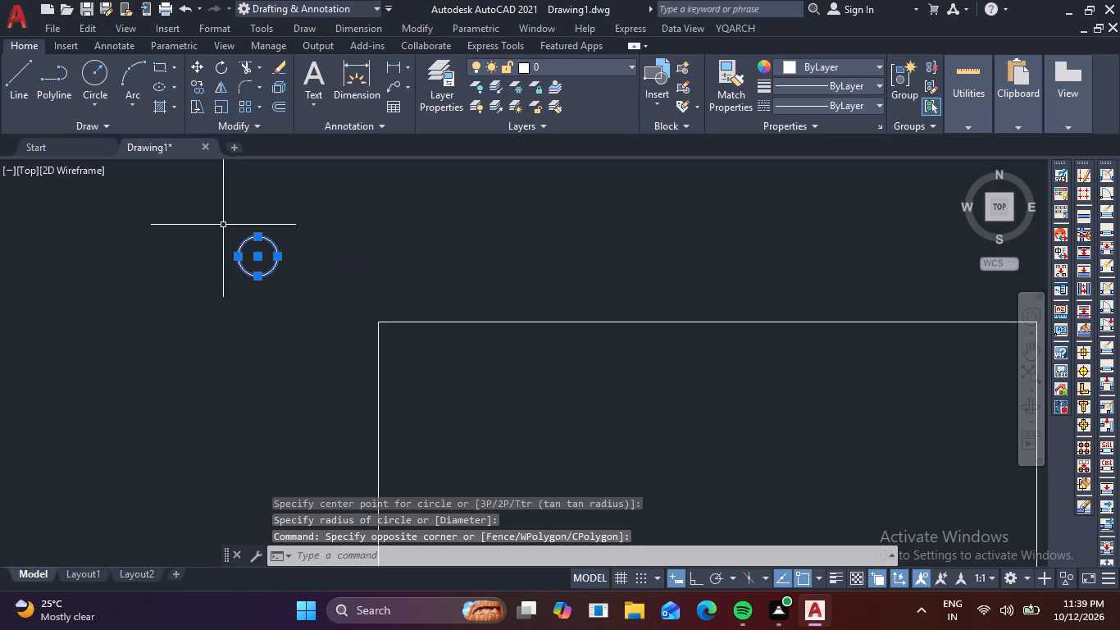
type("M")
key("space")
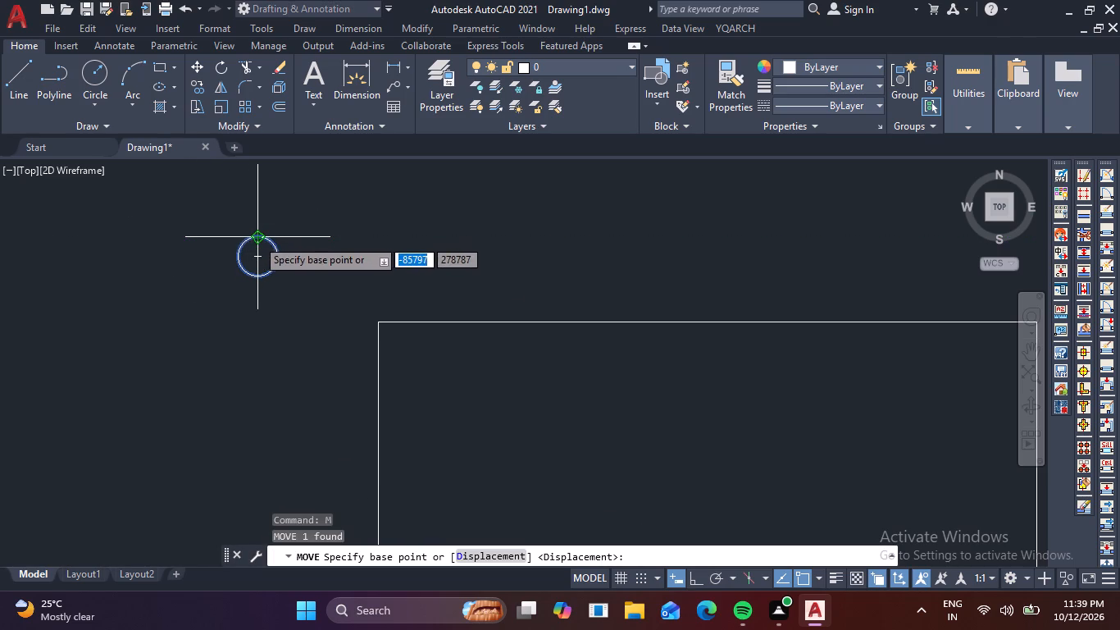
left_click(259, 240)
scroll(402, 337, "up", 2)
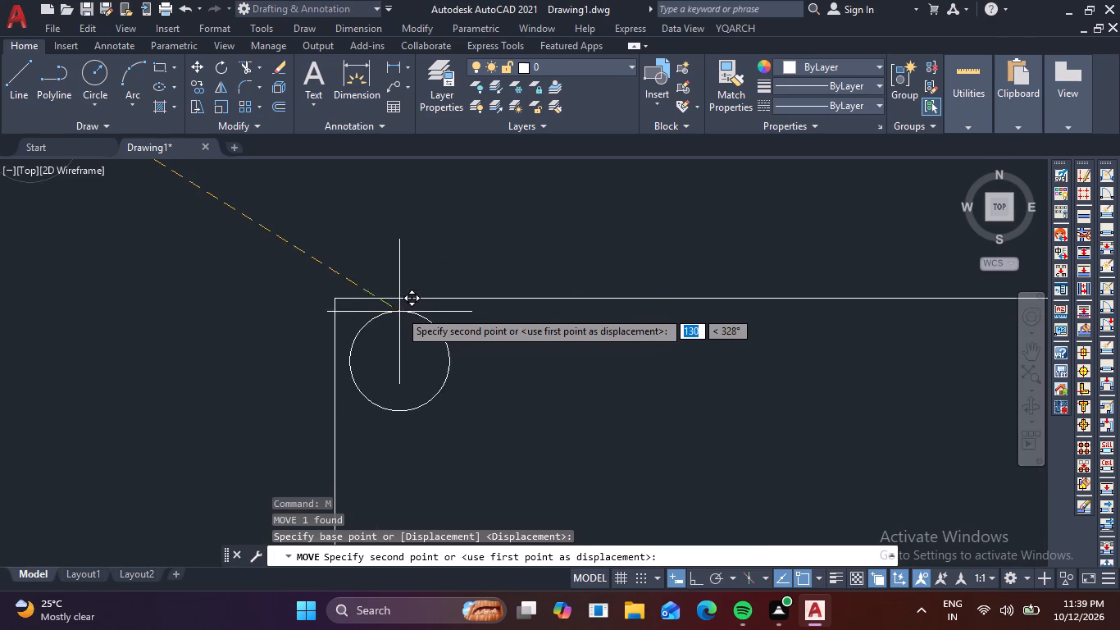
left_click(409, 299)
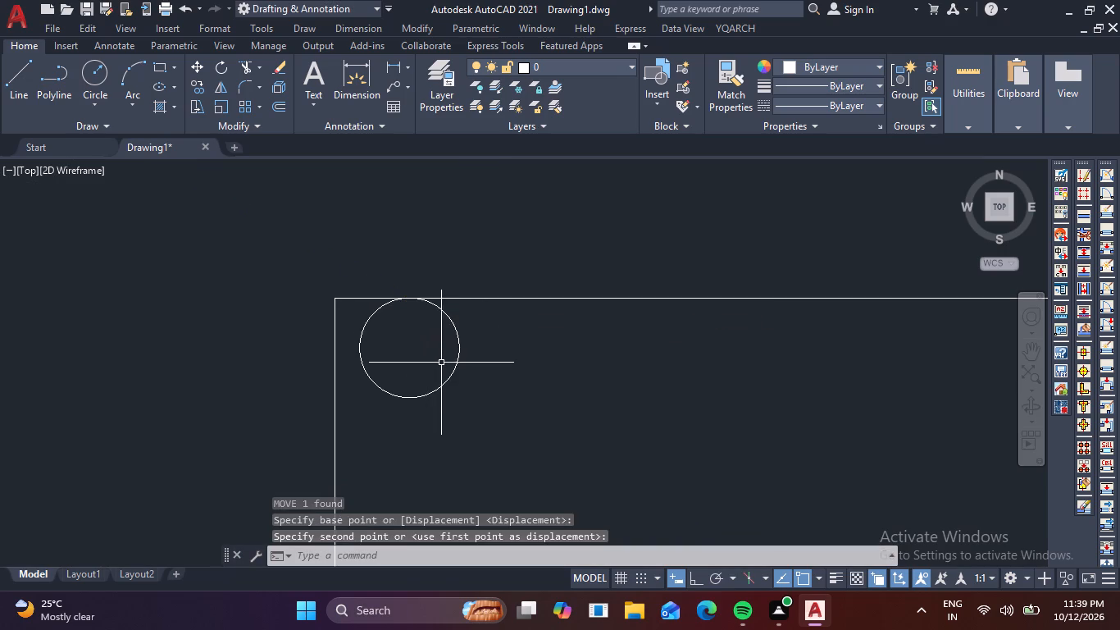
With ortho on, move the circle horizontally by its left quadrant until it touches the rectangle's left edge.
key("Escape")
left_click(492, 391)
left_click(448, 355)
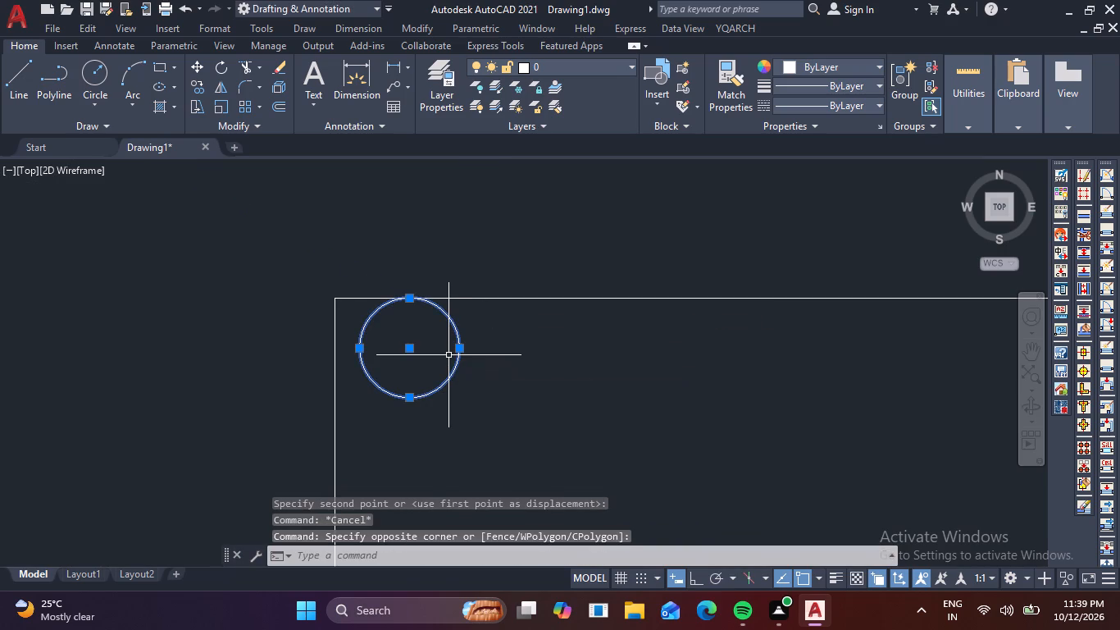
key("m")
key("space")
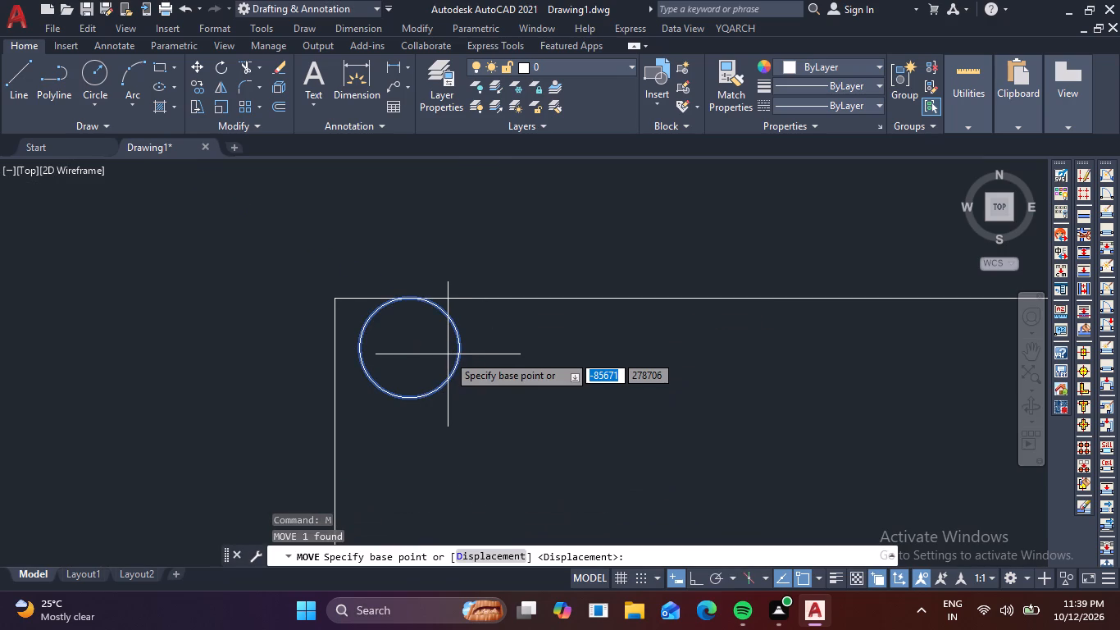
key("F8")
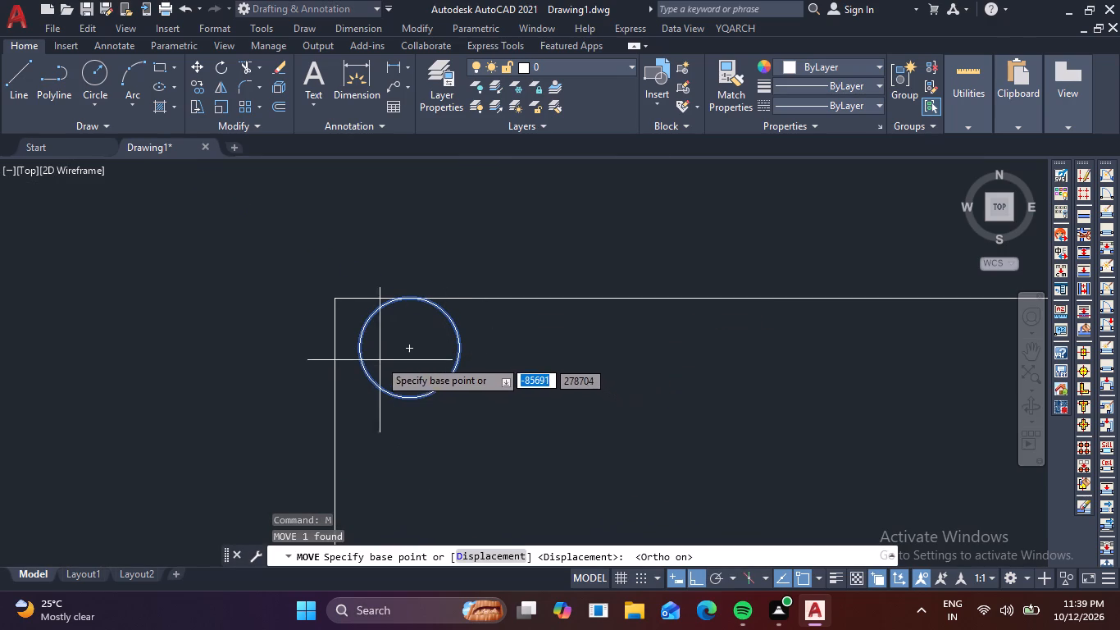
left_click(362, 348)
left_click(331, 346)
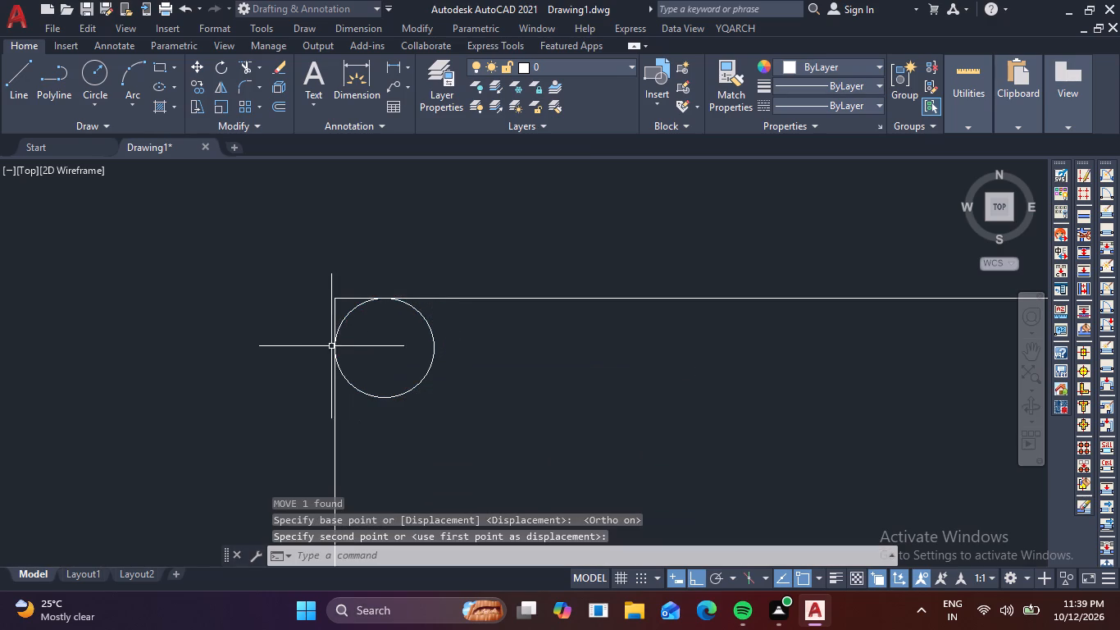
Copy the upper-left circle straight down by its bottom quadrant onto the square's bottom edge at the lower-left corner.
left_click(443, 409)
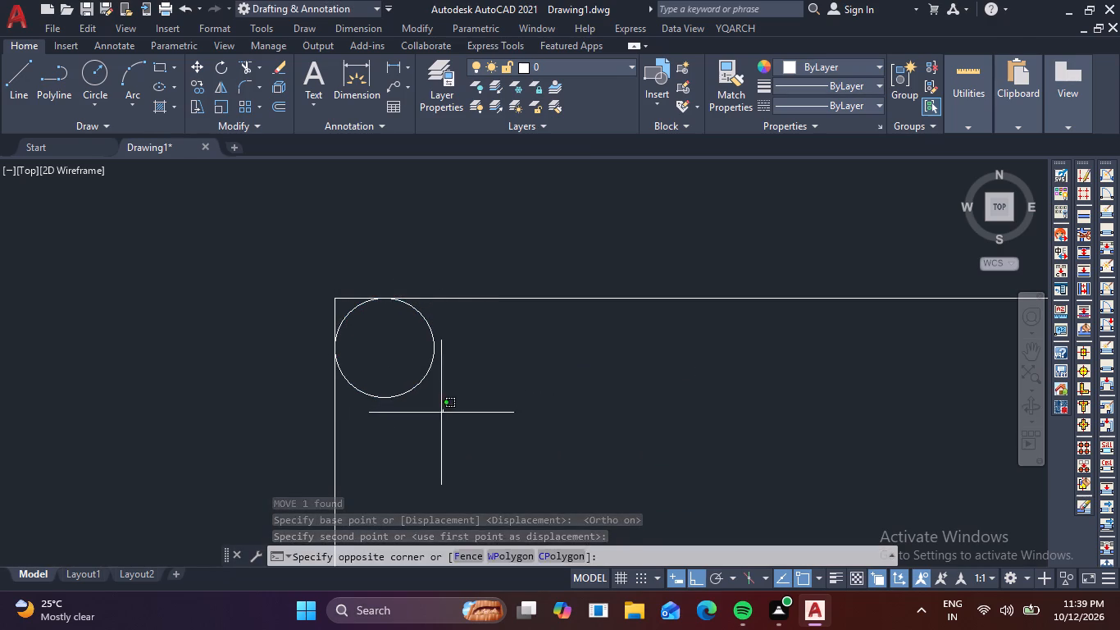
left_click(383, 364)
key("c")
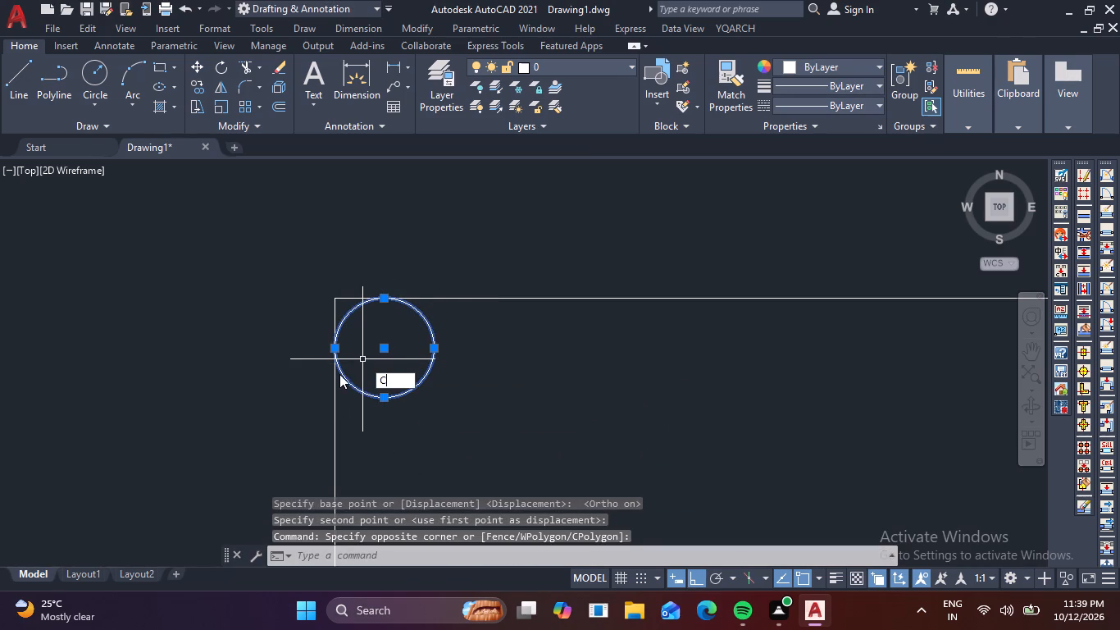
key("o")
key("space")
middle_click_drag(417, 433, 467, 223)
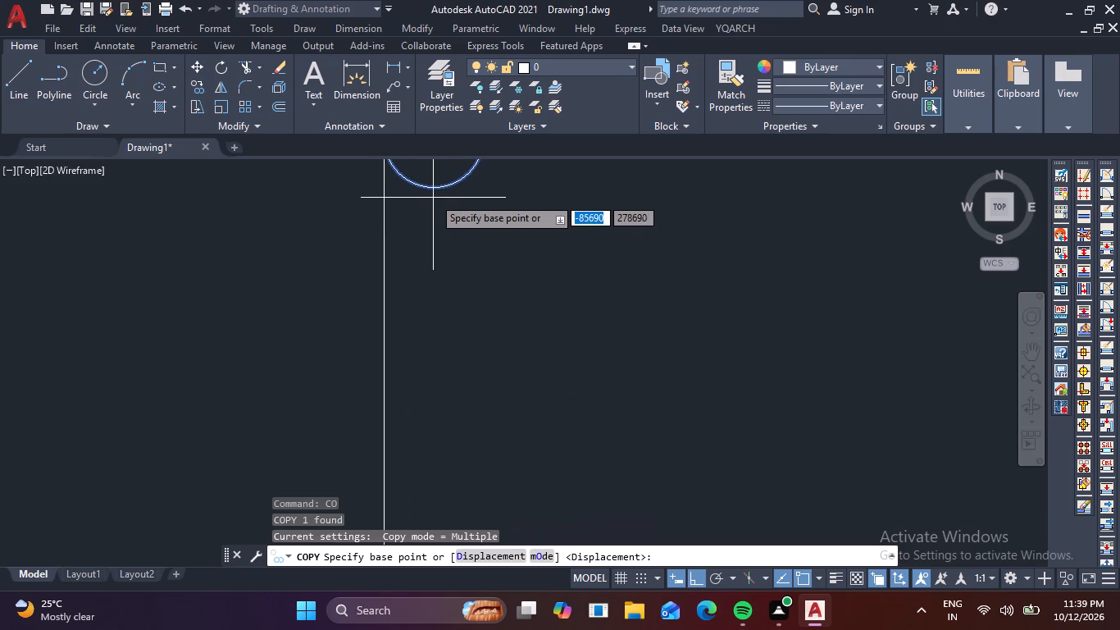
left_click(434, 188)
scroll(436, 238, "down", 1)
middle_click_drag(430, 299, 445, 148)
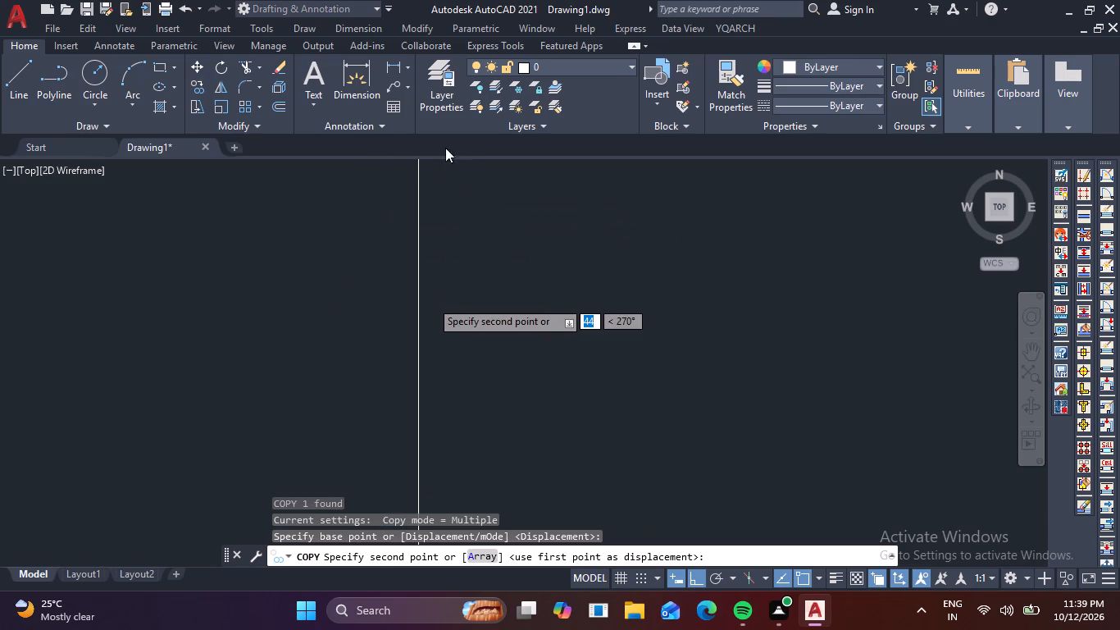
scroll(429, 287, "down", 1)
middle_click_drag(458, 363, 494, 212)
scroll(498, 225, "down", 2)
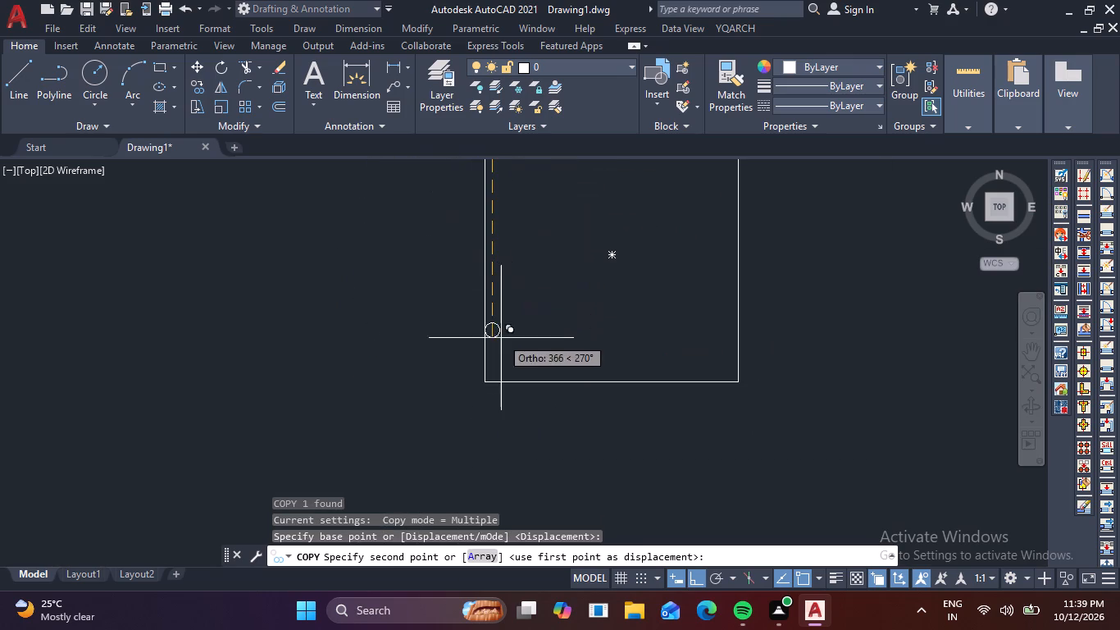
scroll(516, 366, "up", 2)
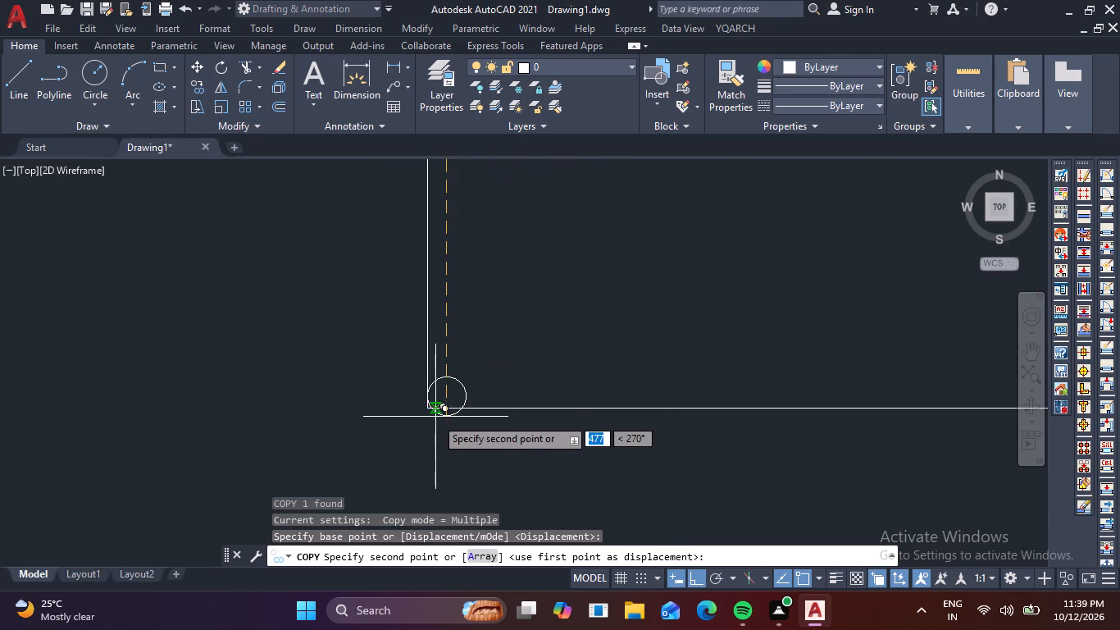
left_click(445, 409)
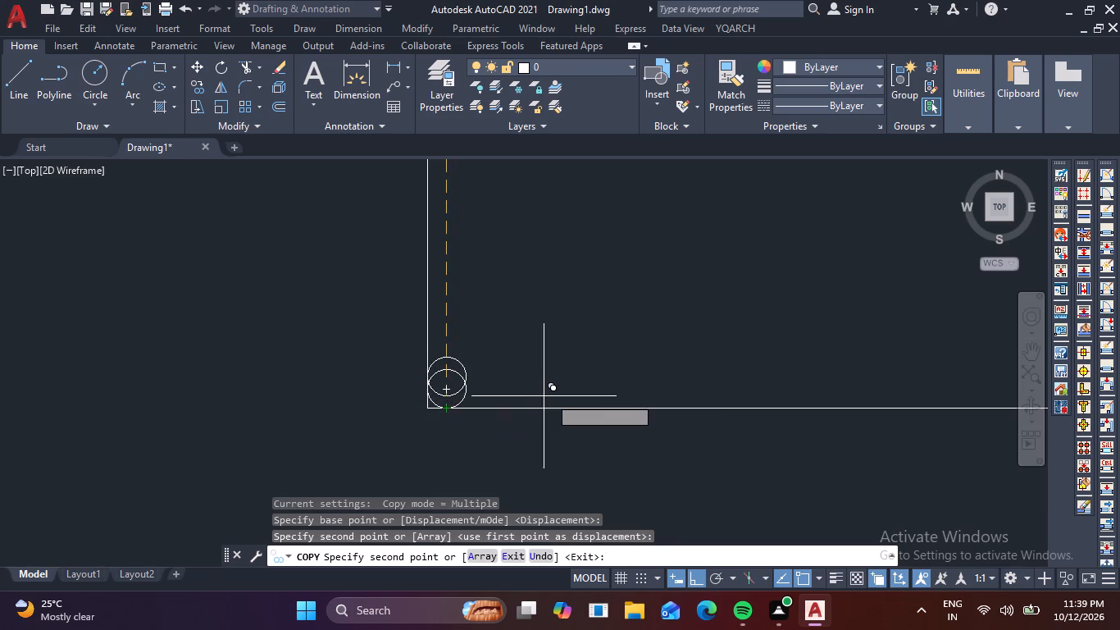
key("Escape")
Mirror the two left corner circles about the square's vertical centreline, keeping the source circles.
left_click(492, 377)
left_click(436, 375)
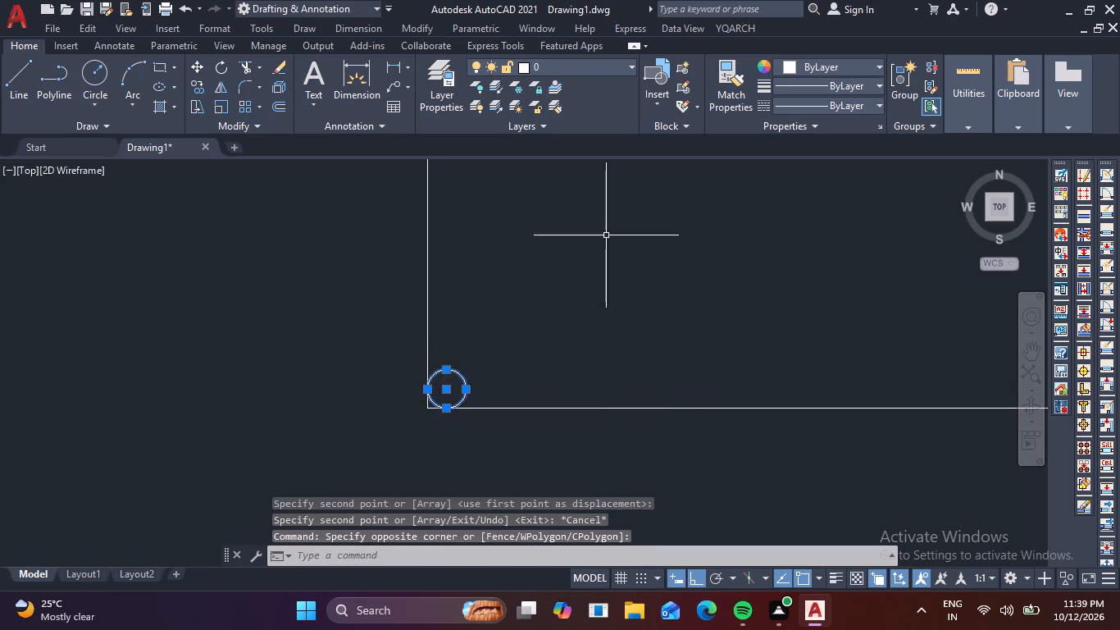
scroll(613, 227, "down", 2)
middle_click_drag(615, 231, 571, 394)
scroll(561, 202, "up", 2)
left_click_drag(458, 289, 453, 276)
left_click(432, 247)
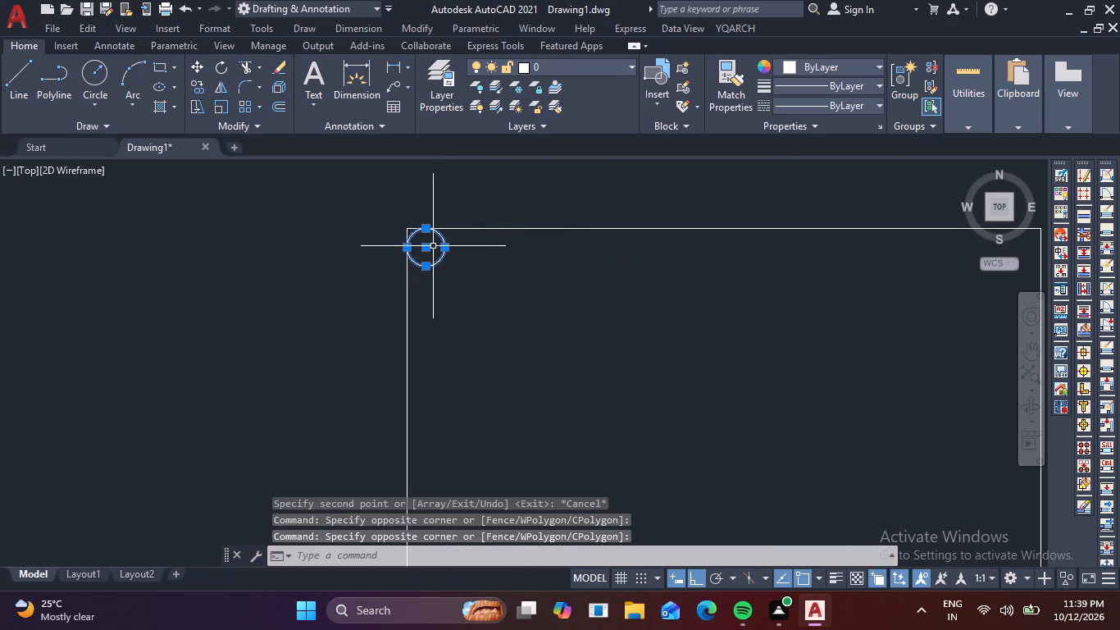
type("MI")
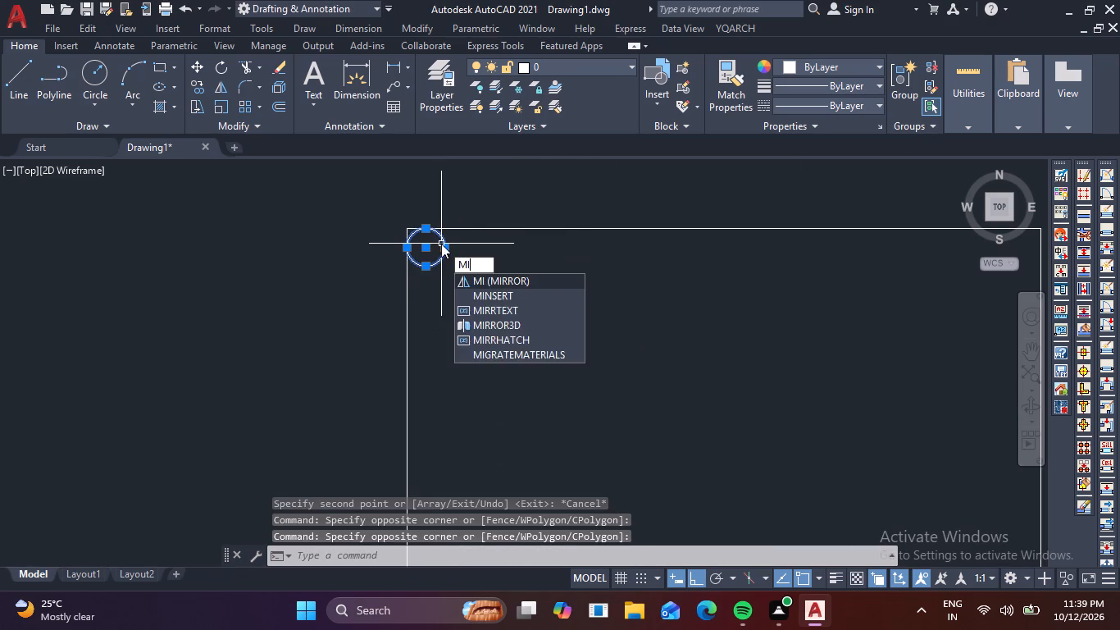
key("space")
scroll(708, 270, "down", 2)
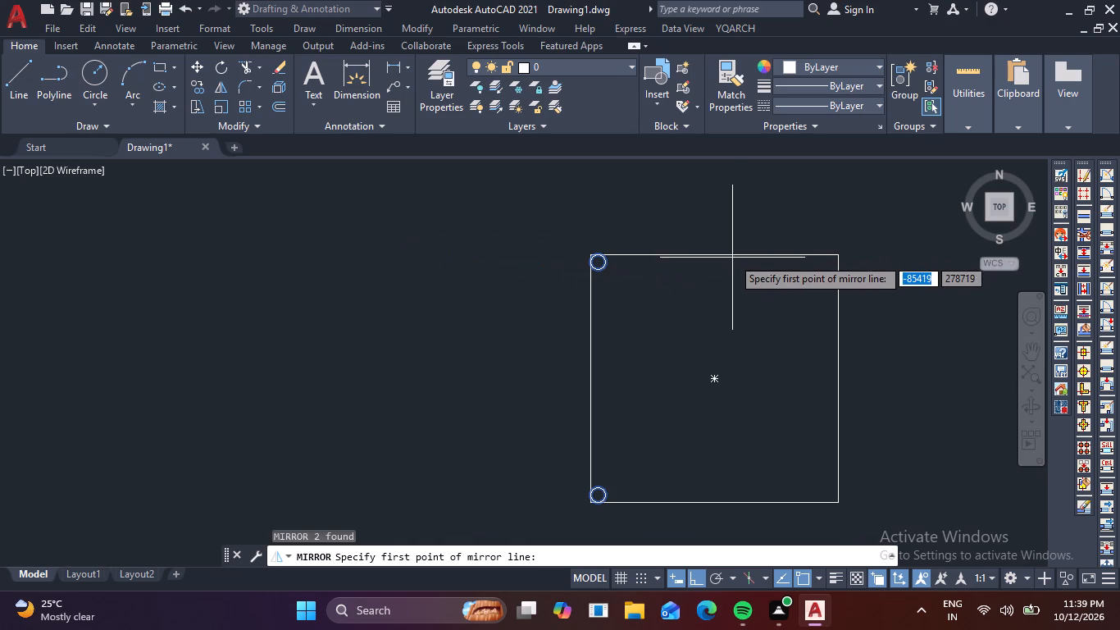
left_click(716, 255)
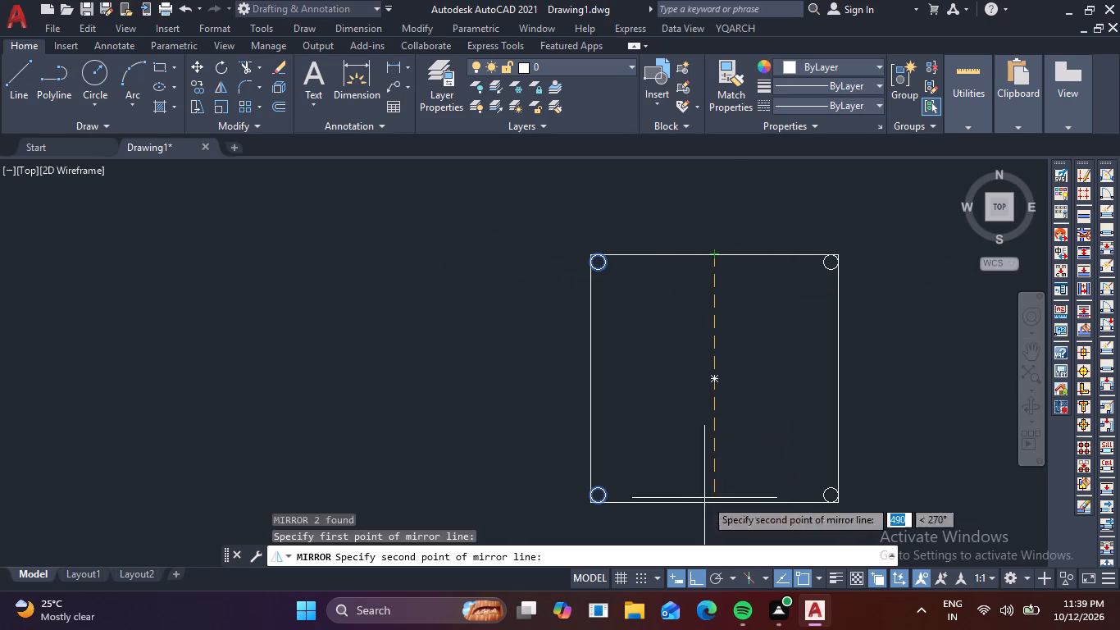
left_click(714, 527)
key("space")
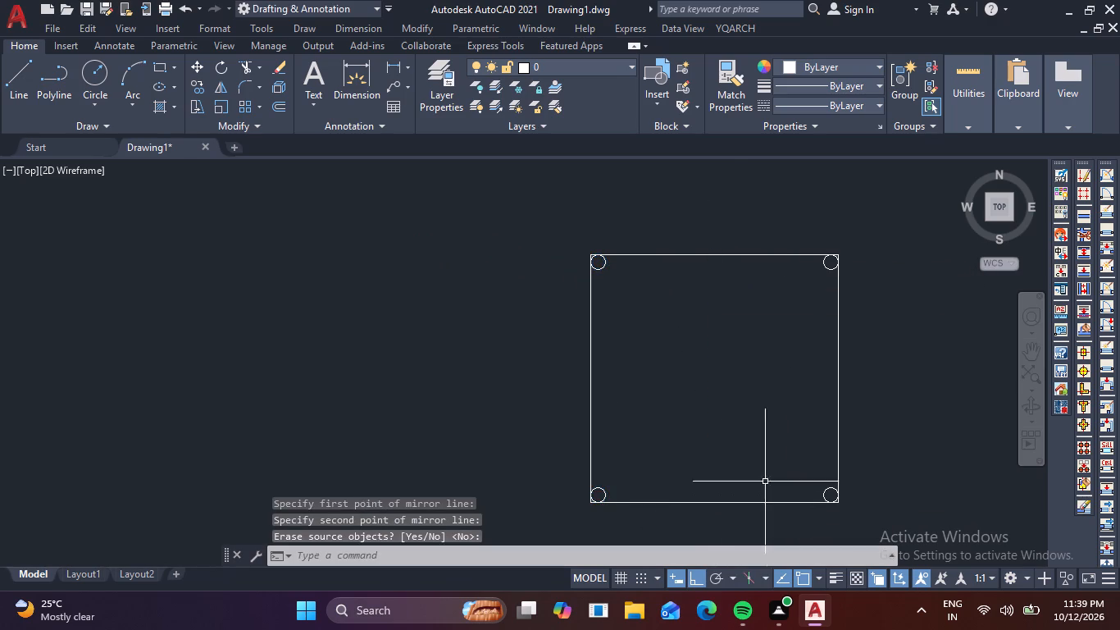
Trim the square's edges outside the circle at the lower-left corner so the outline follows the circle.
scroll(643, 490, "up", 3)
middle_click_drag(629, 514, 772, 310)
scroll(594, 373, "up", 2)
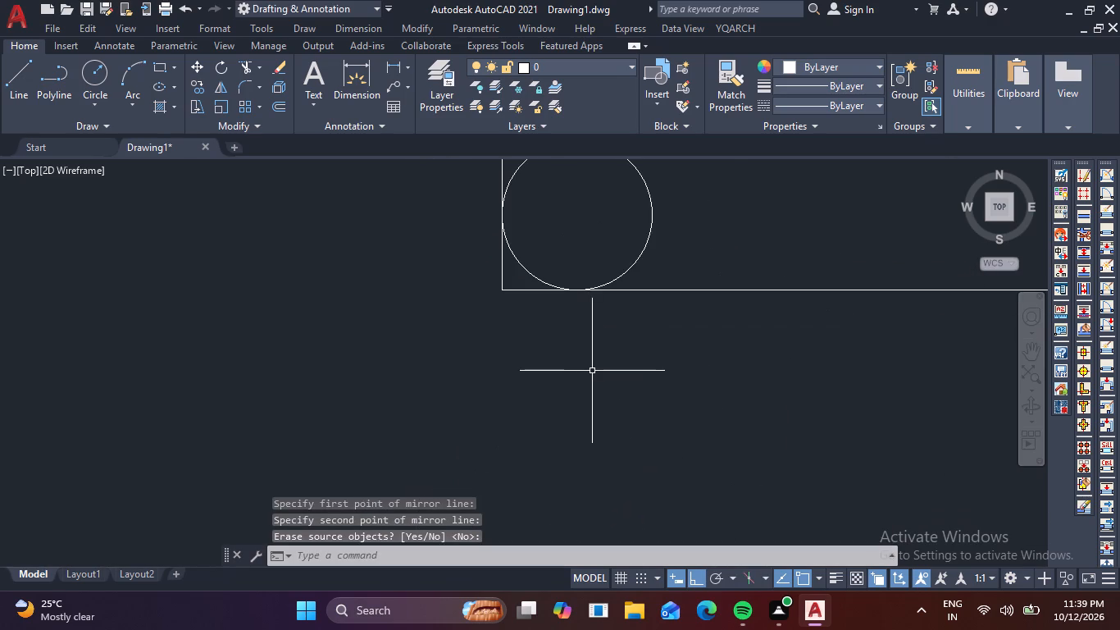
key("t")
key("r")
key("space")
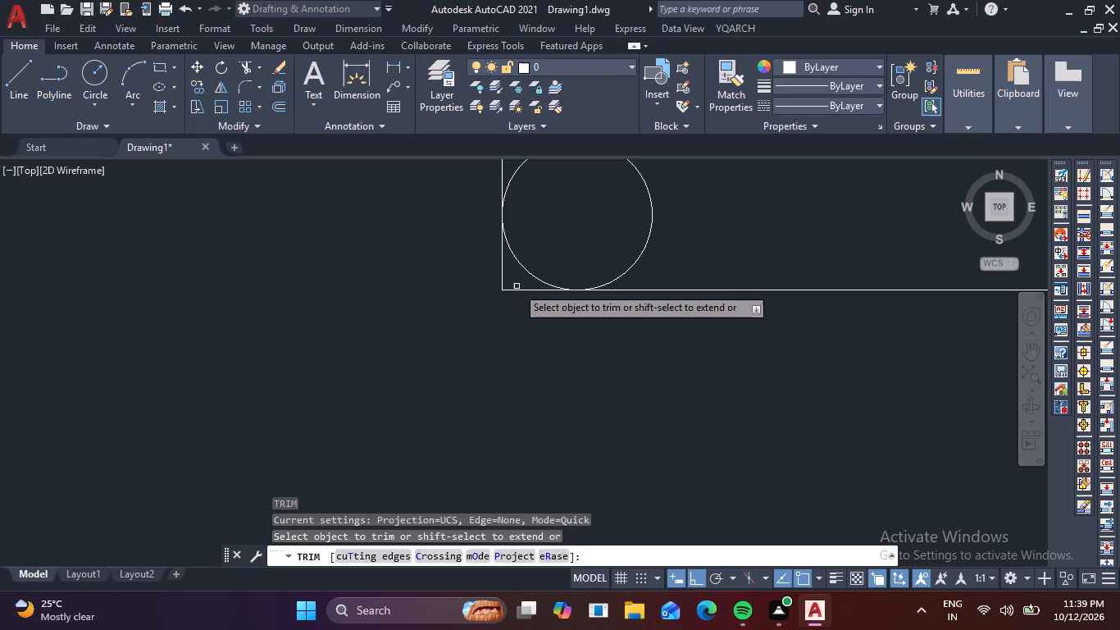
left_click(517, 286)
left_click(511, 311)
left_click(520, 285)
left_click(467, 278)
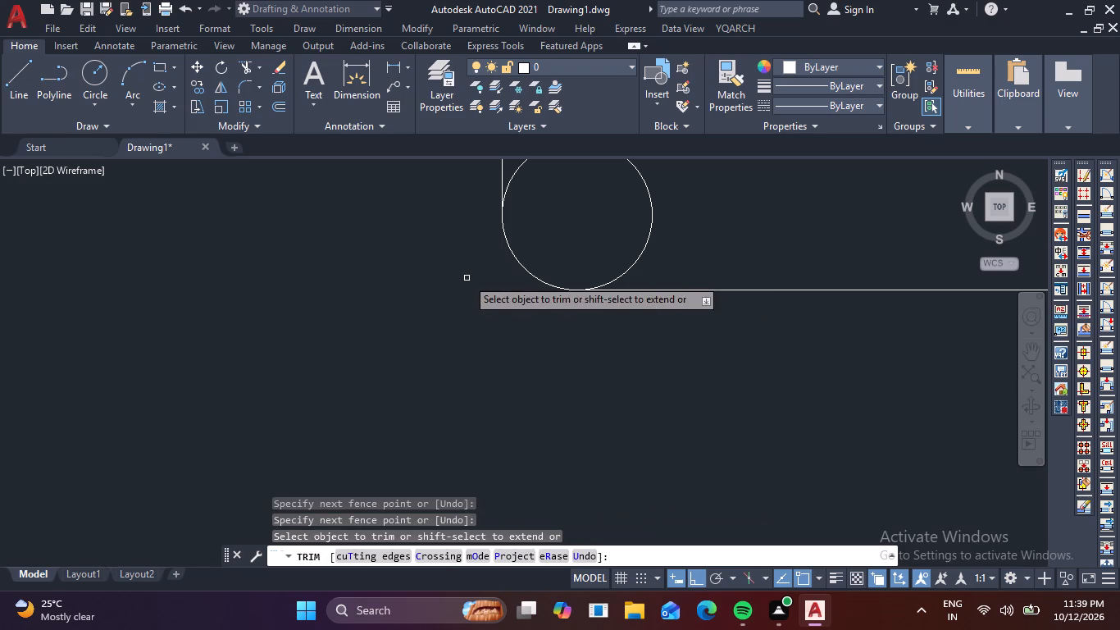
Trim the two edge ends projecting beyond the circle at the square's upper-left corner.
scroll(467, 278, "down", 2)
middle_click_drag(467, 276, 440, 420)
scroll(451, 393, "down", 2)
scroll(589, 235, "down", 3)
middle_click_drag(594, 247, 594, 350)
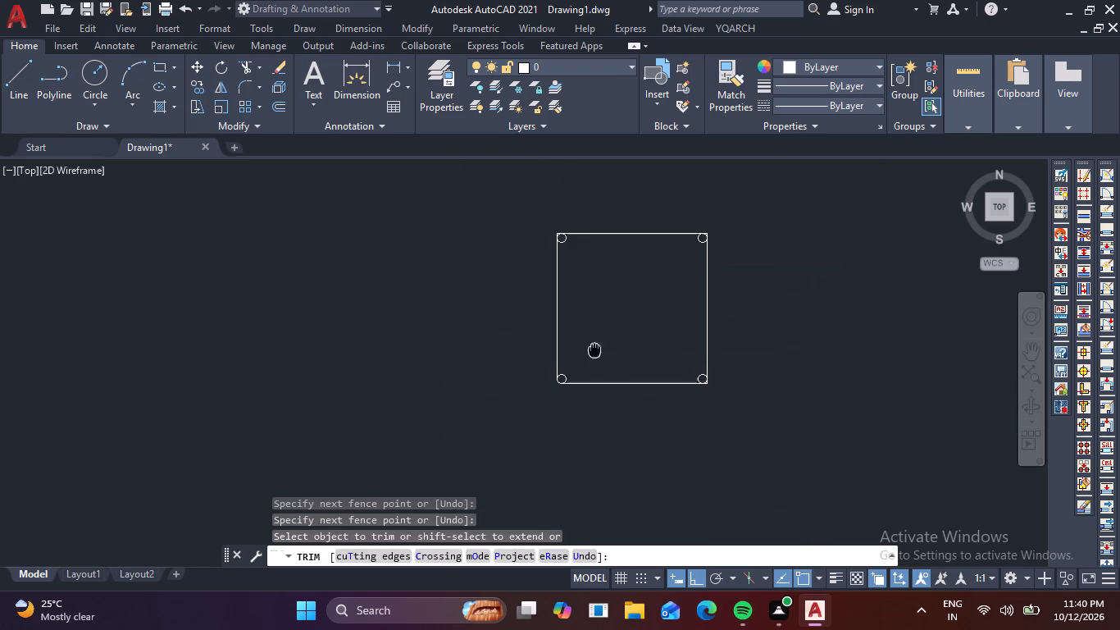
scroll(575, 221, "up", 4)
scroll(438, 307, "up", 2)
left_click(437, 329)
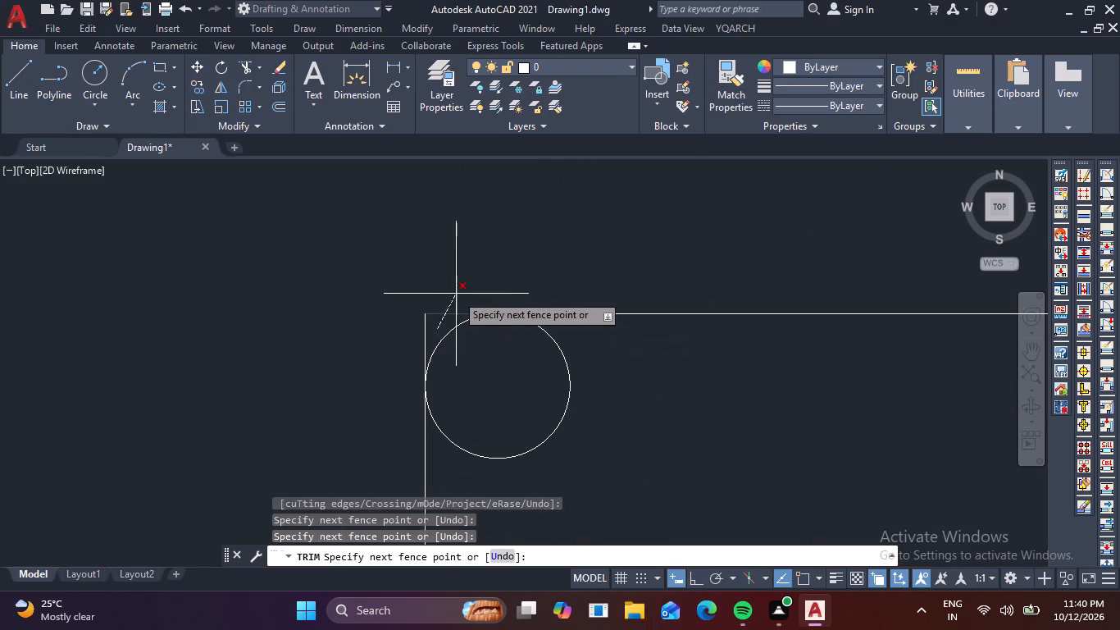
left_click(457, 293)
left_click(444, 320)
left_click(411, 326)
Trim the two edge ends projecting beyond the circle at the square's upper-right corner.
scroll(440, 300, "down", 3)
middle_click_drag(634, 371, 602, 391)
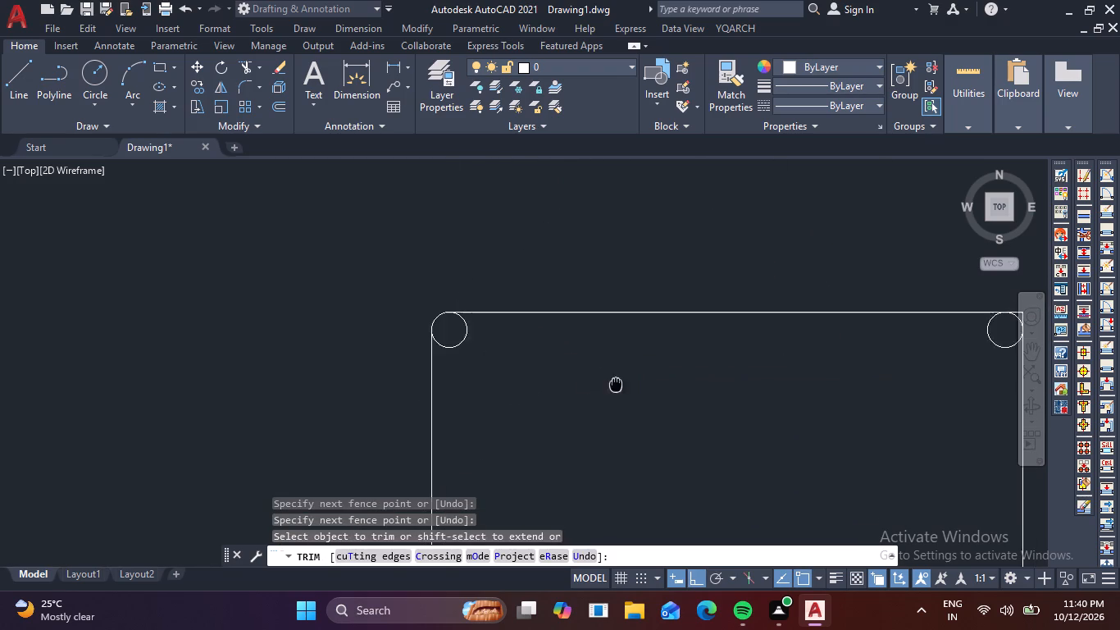
middle_click_drag(602, 391, 226, 392)
scroll(640, 327, "up", 4)
left_click(531, 350)
left_click(539, 304)
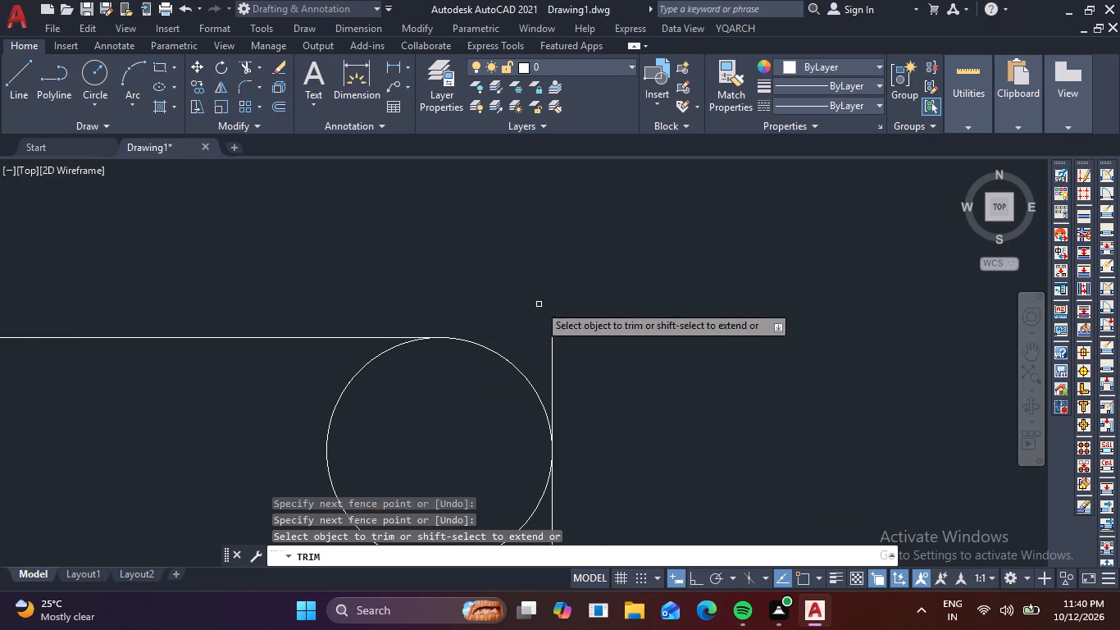
left_click(541, 351)
left_click(563, 363)
Trim the two edge ends projecting beyond the circle at the square's lower-right corner and finish trimming.
scroll(569, 363, "down", 4)
scroll(641, 436, "down", 1)
middle_click_drag(642, 438, 631, 234)
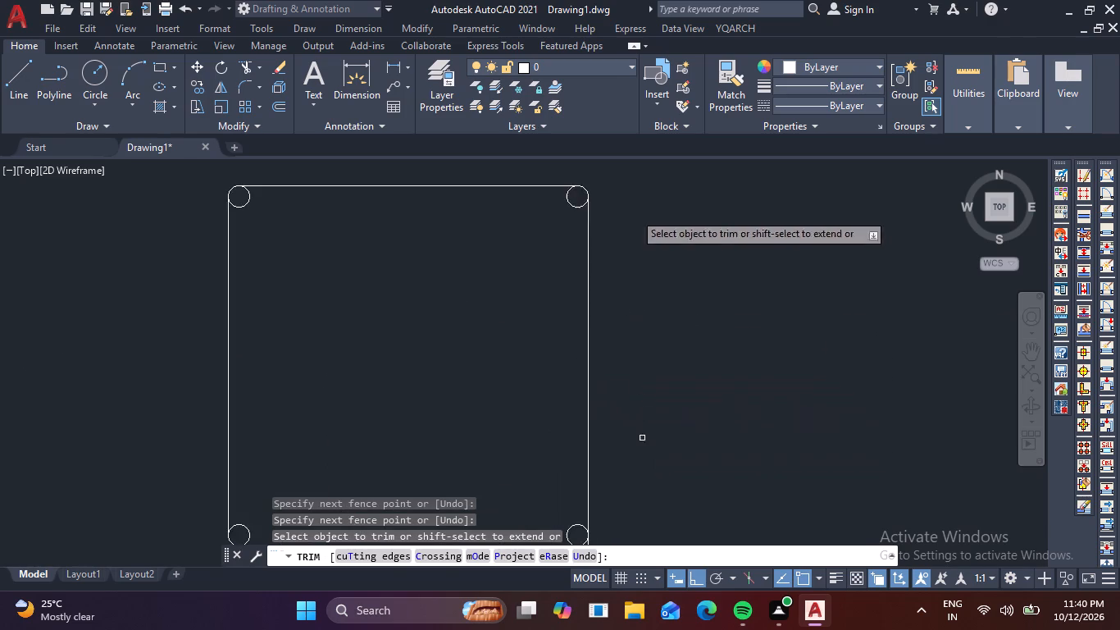
scroll(644, 280, "down", 2)
scroll(647, 397, "up", 6)
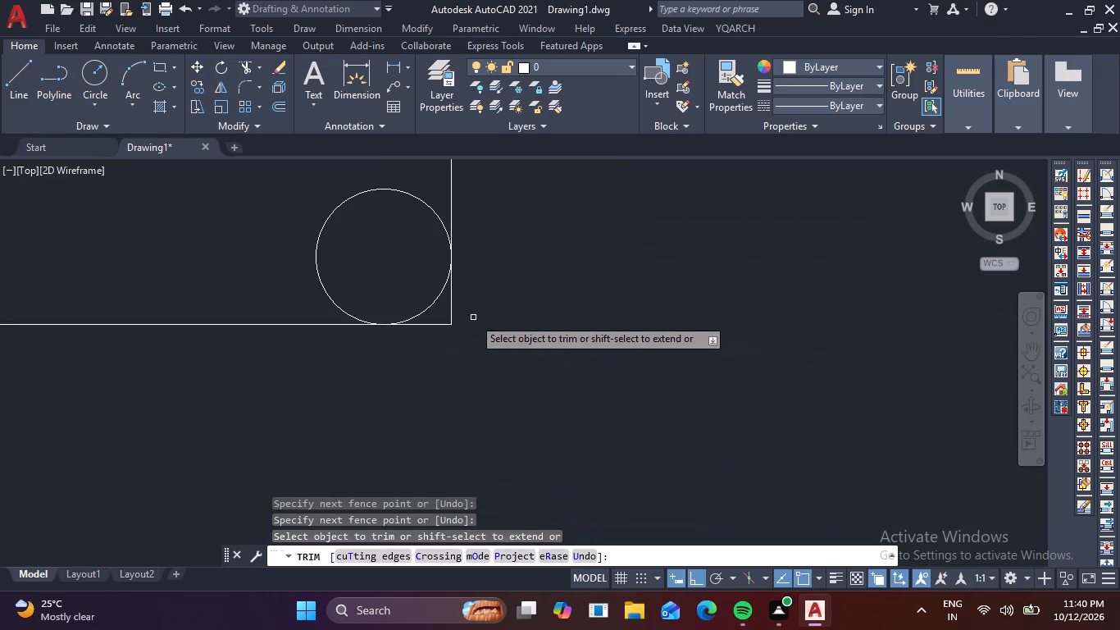
scroll(434, 309, "up", 4)
left_click(454, 307)
left_click(522, 298)
left_click_drag(449, 327, 432, 362)
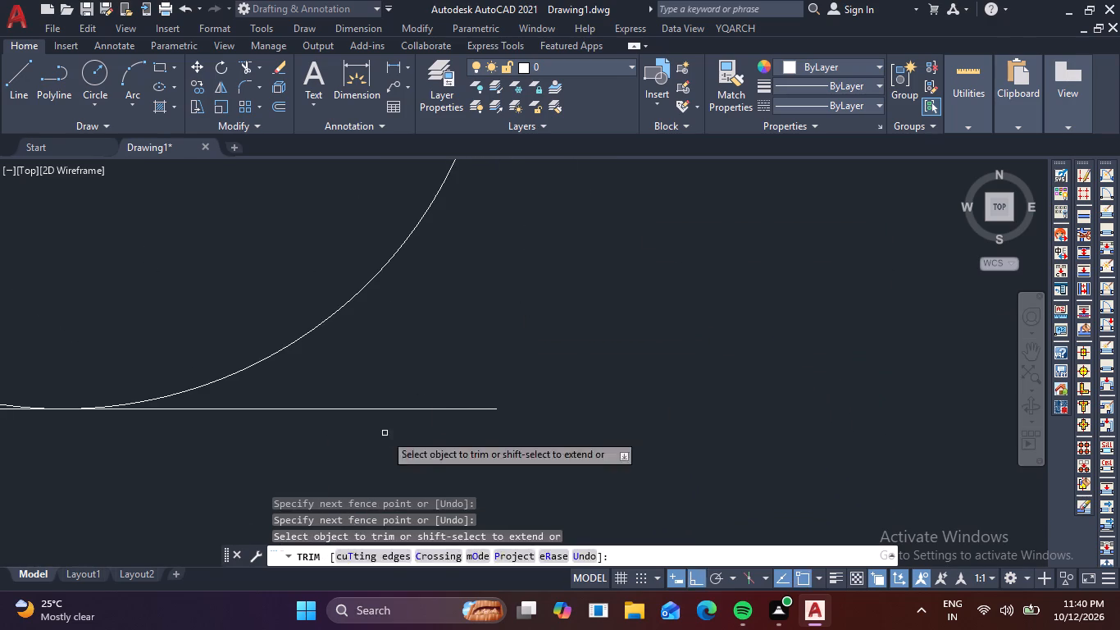
left_click_drag(385, 433, 374, 458)
left_click_drag(441, 378, 429, 393)
left_click(394, 431)
scroll(411, 417, "down", 4)
scroll(505, 382, "down", 4)
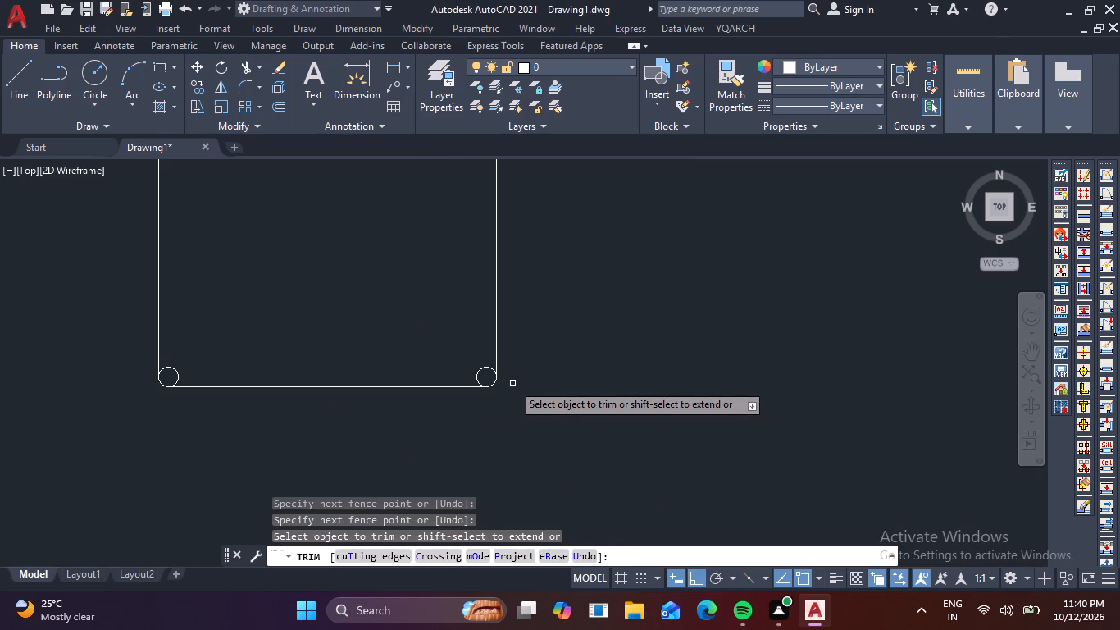
key("Escape")
key("Escape")
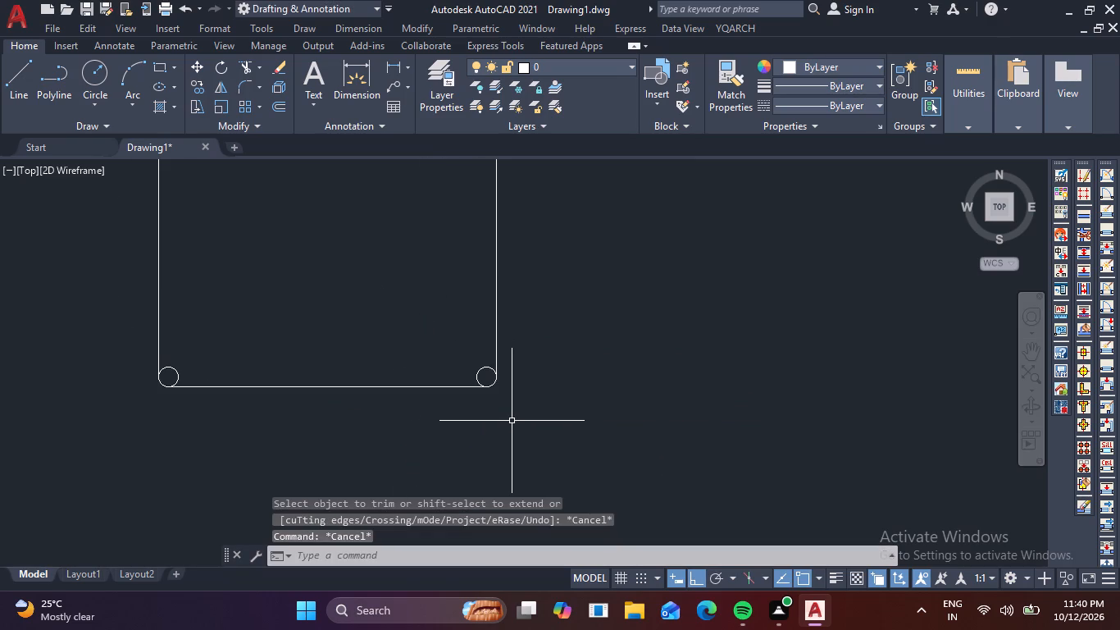
Copy the upper-right circle by its top quadrant along the top edge, about 164 to the left.
scroll(425, 354, "down", 1)
middle_click_drag(422, 331, 423, 331)
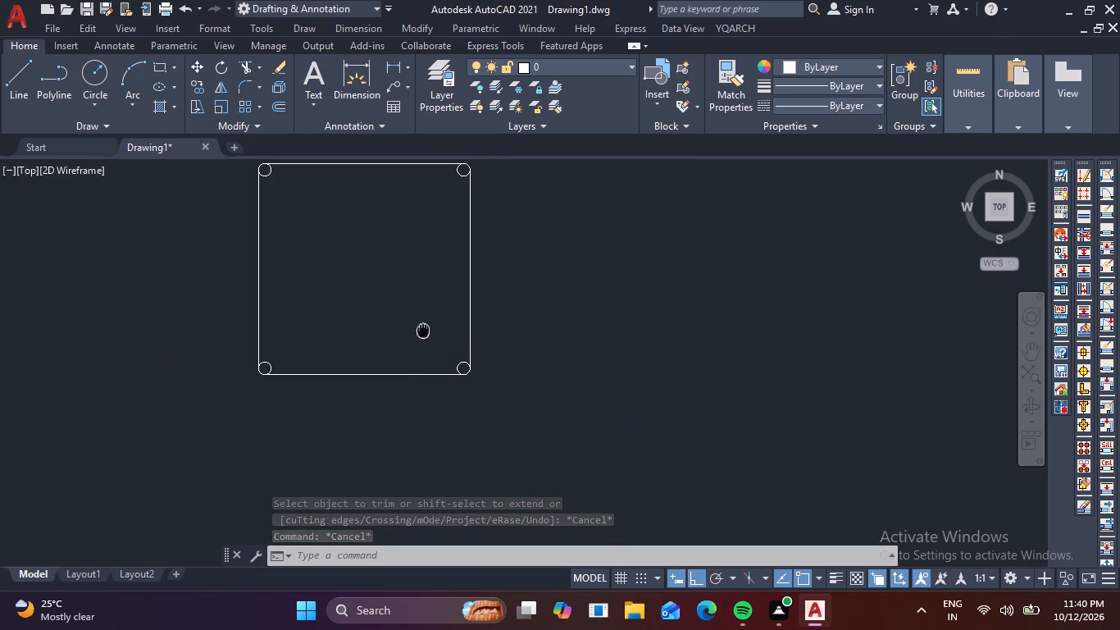
middle_click_drag(423, 331, 524, 458)
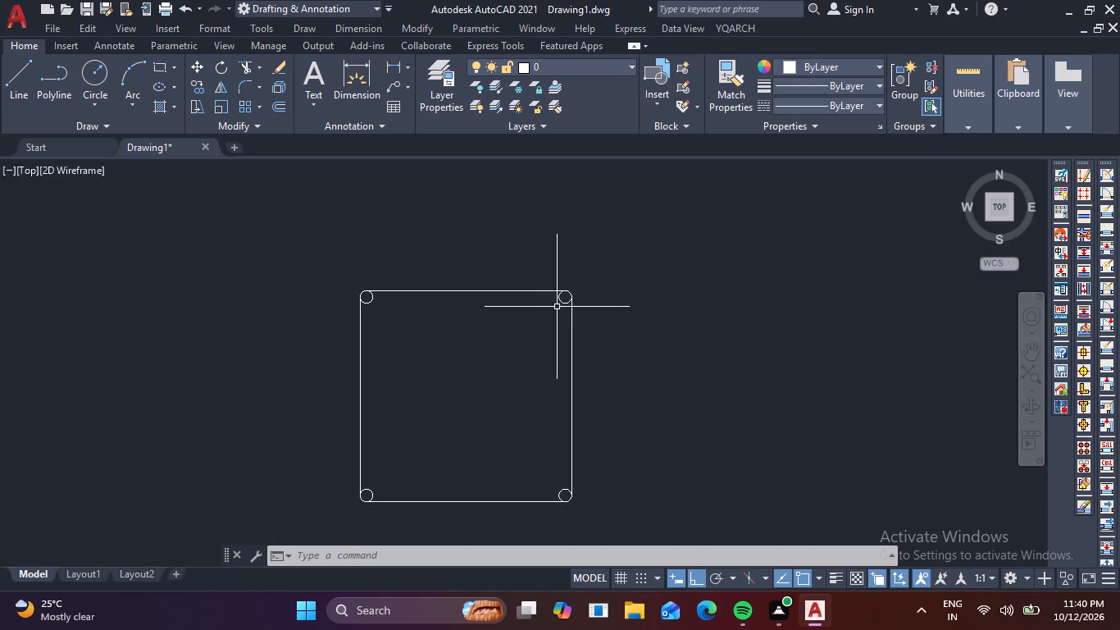
scroll(566, 299, "up", 2)
left_click(556, 299)
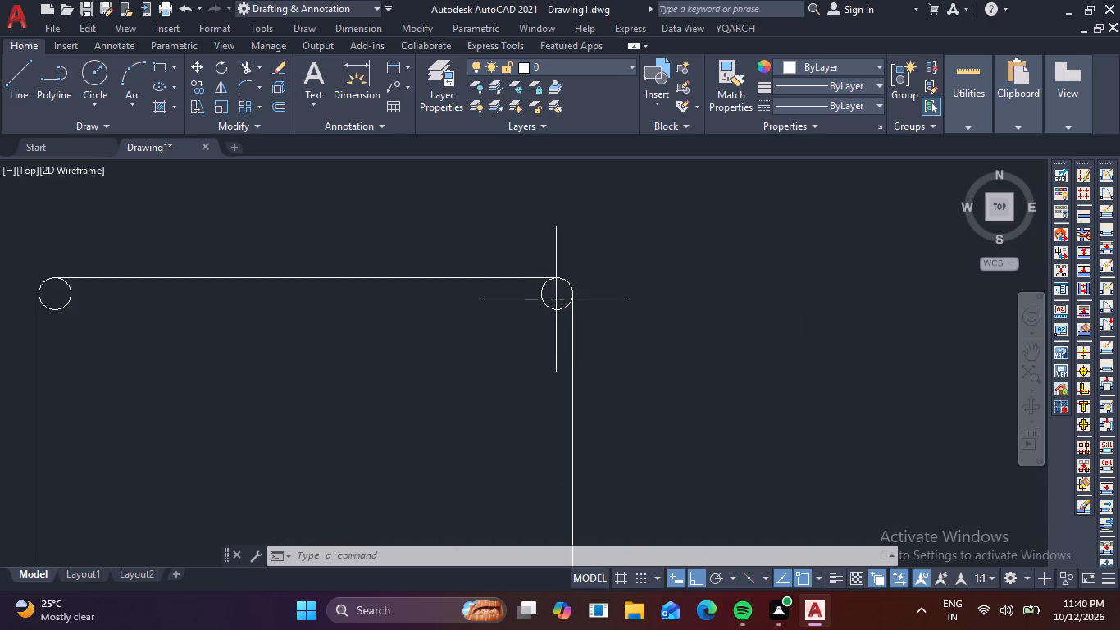
left_click(515, 308)
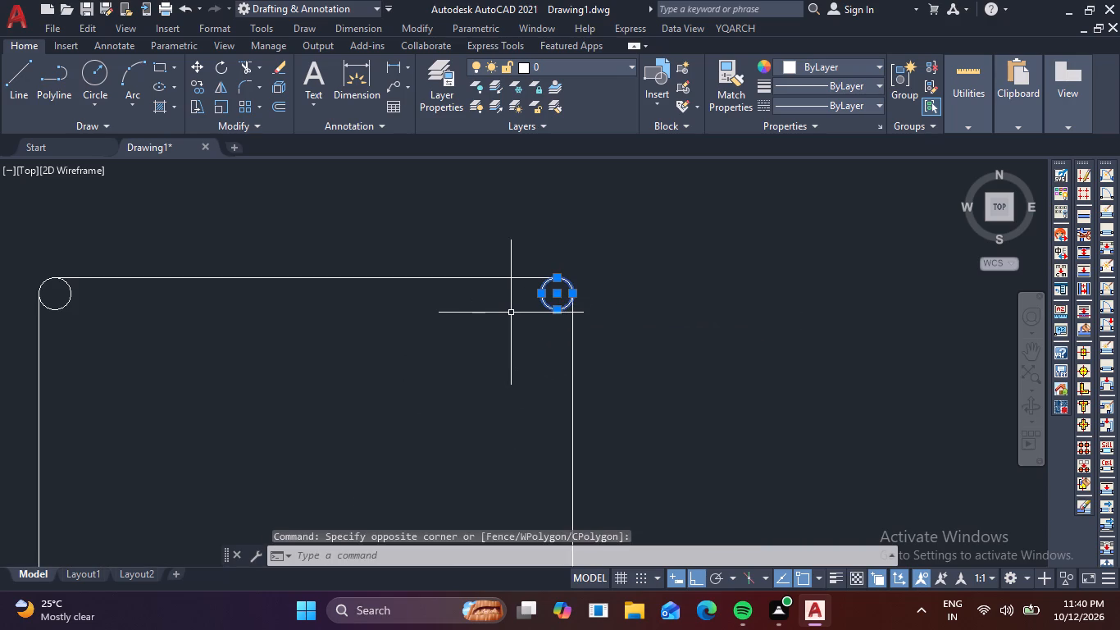
type("CO")
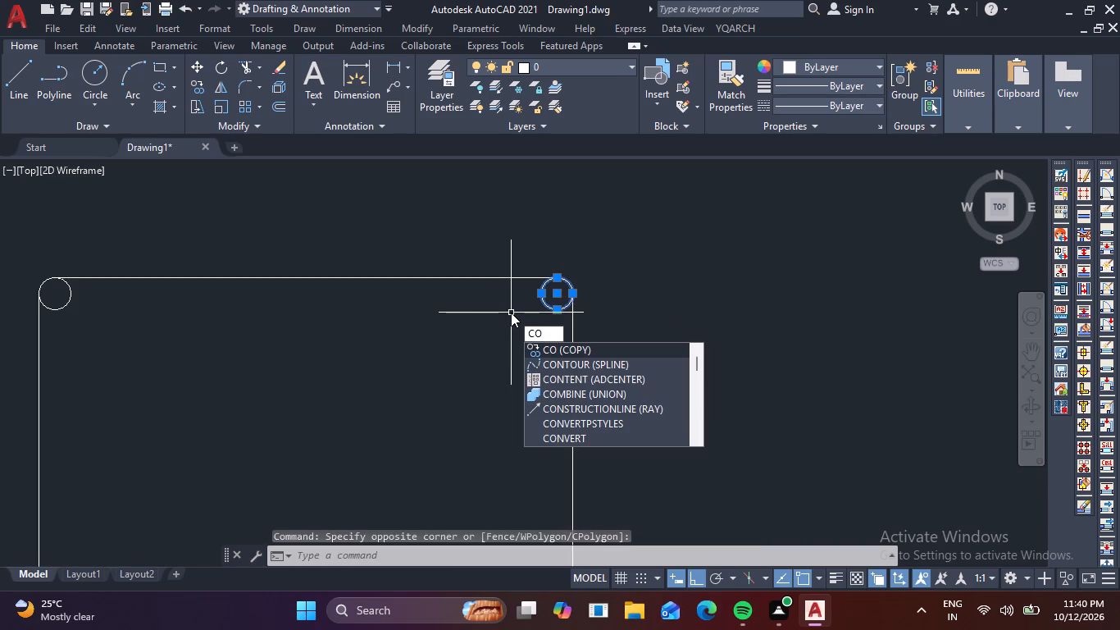
key("space")
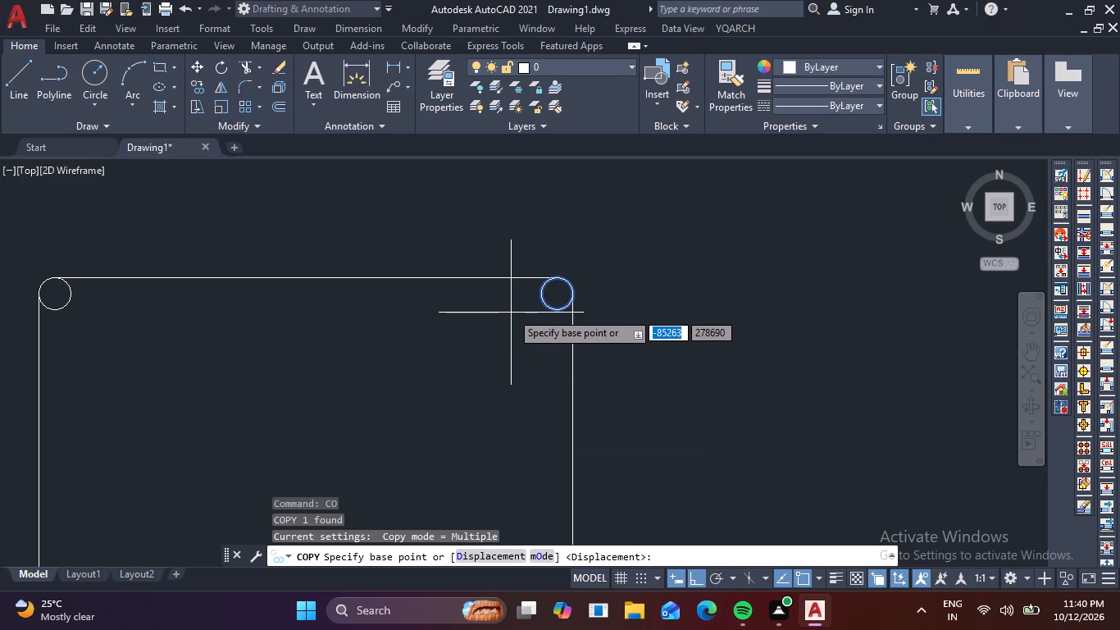
scroll(564, 283, "up", 2)
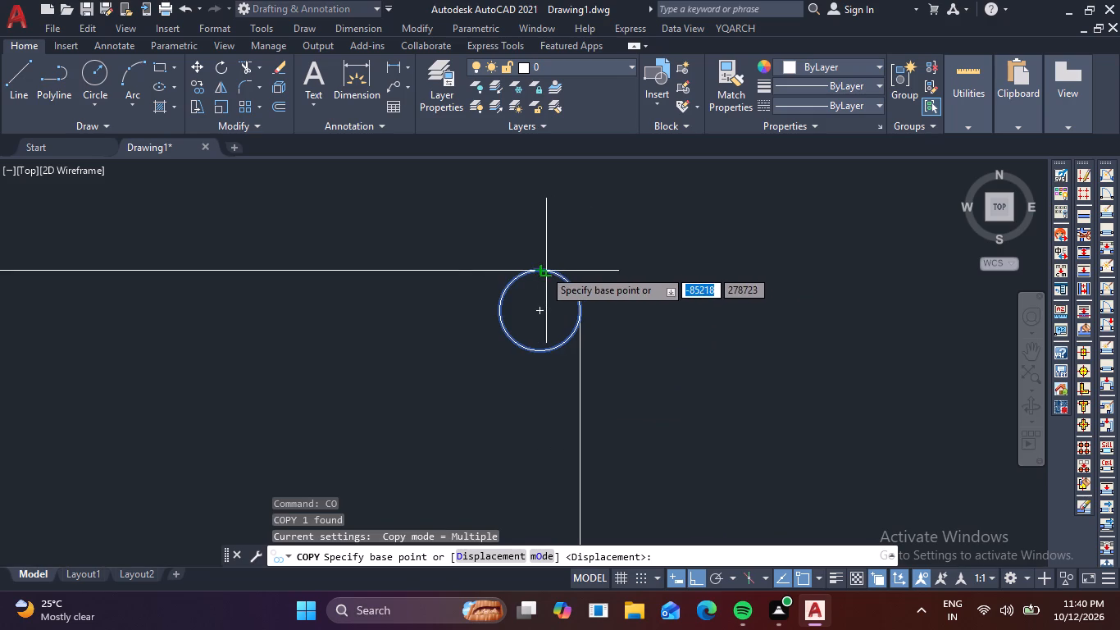
left_click(535, 272)
scroll(385, 269, "down", 2)
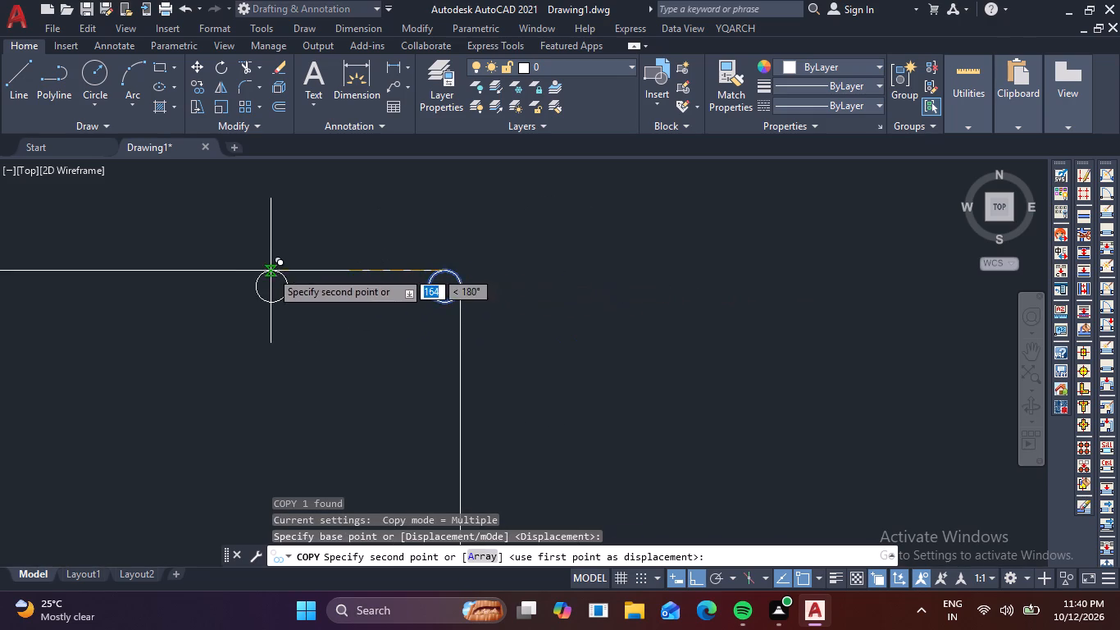
middle_click_drag(271, 271, 455, 281)
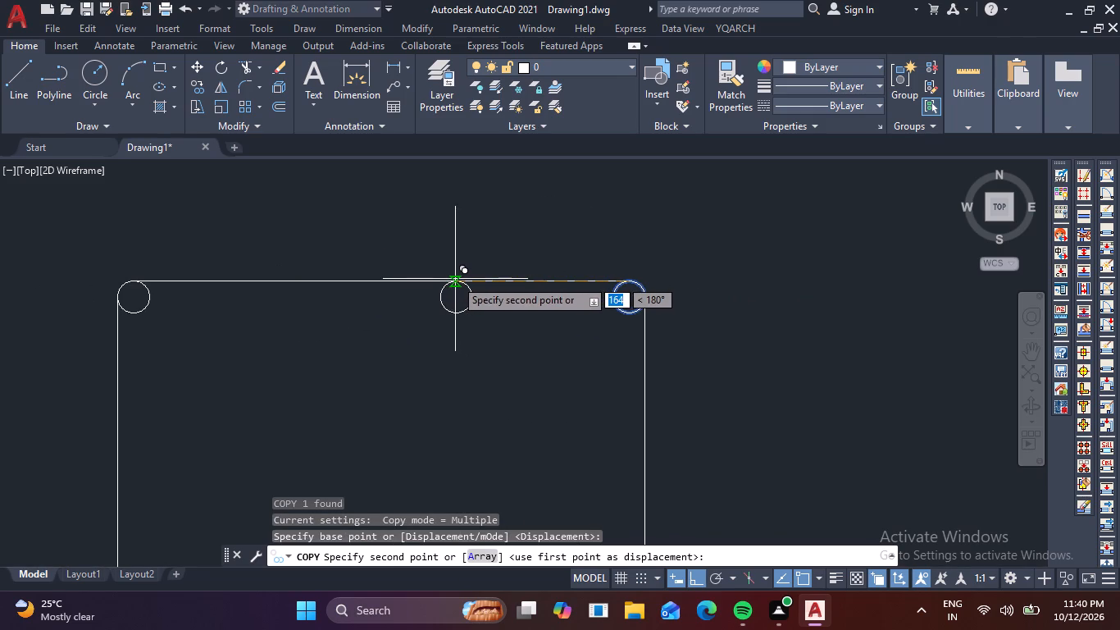
left_click(455, 279)
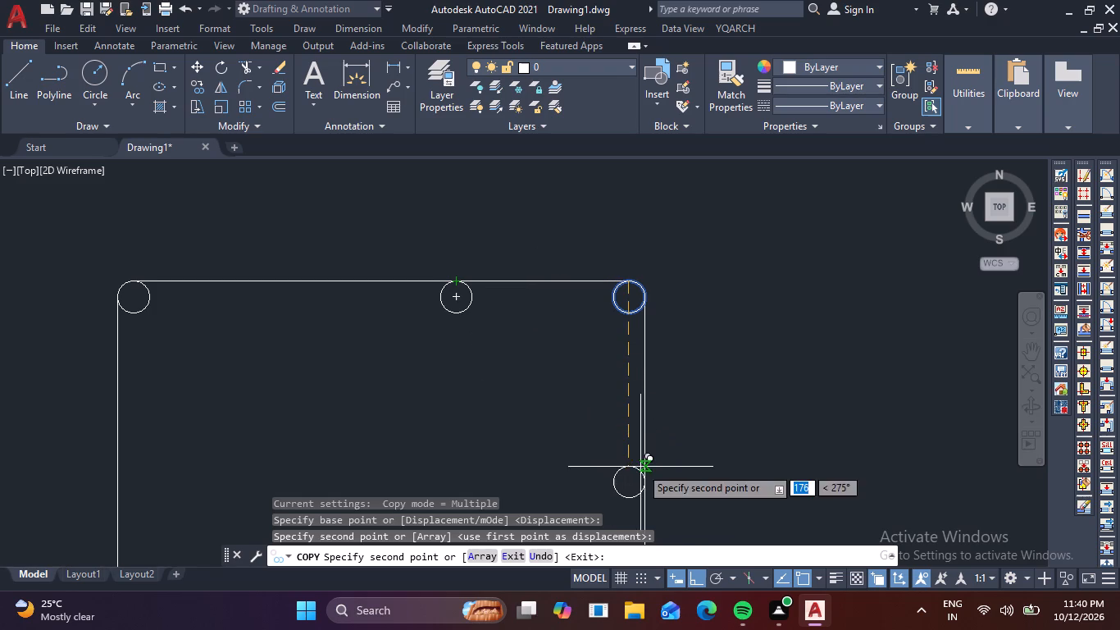
Copy the upper-right circle down onto the square's right edge, about 172 below the original, and finish copying.
middle_click_drag(640, 467, 680, 292)
scroll(685, 288, "down", 3)
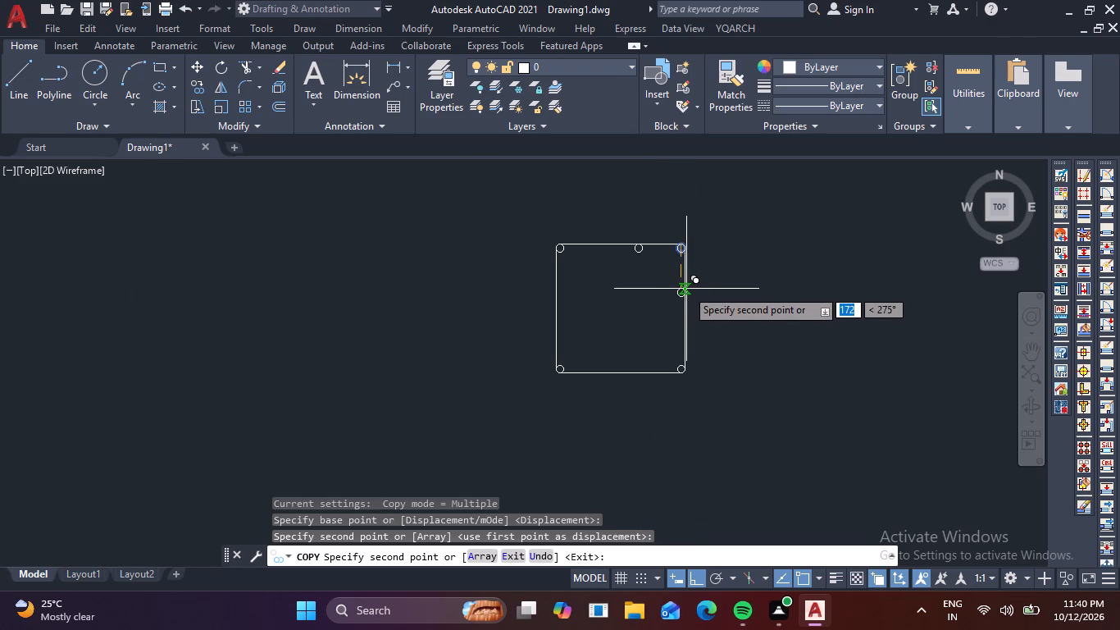
left_click(686, 289)
key("Escape")
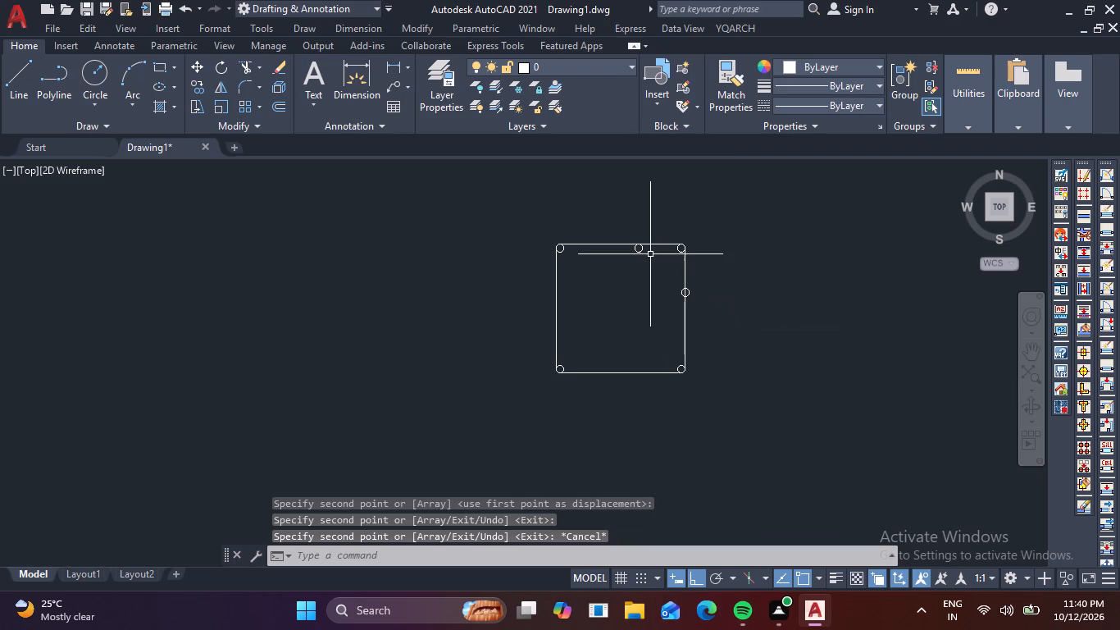
Move the copied circle on the right edge inward, aligning its right quadrant with the square's edge.
scroll(728, 310, "up", 2)
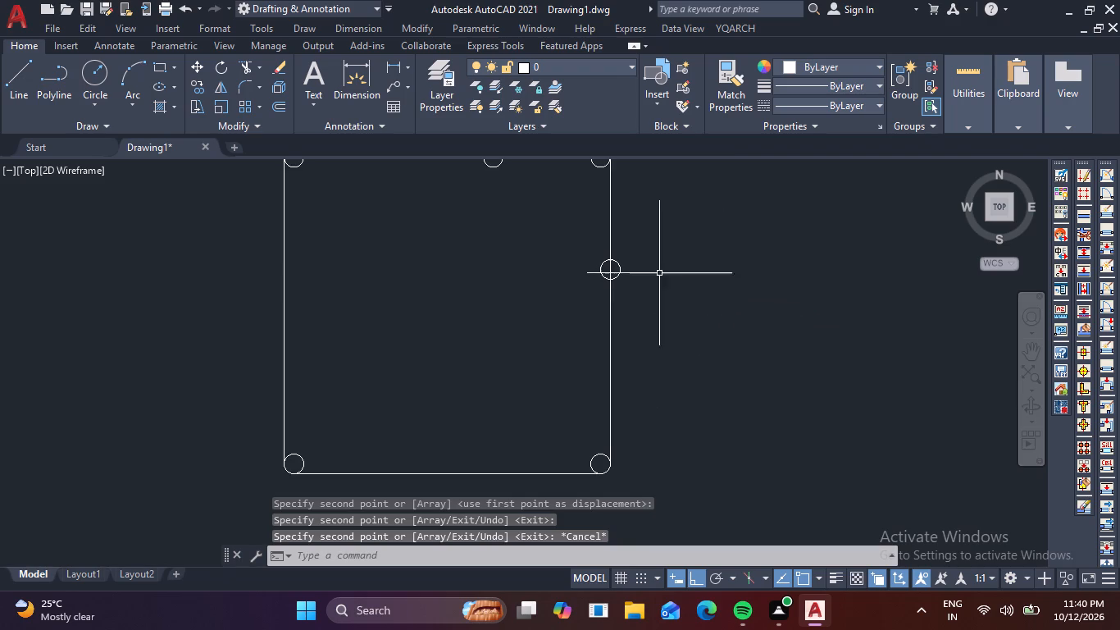
left_click(619, 268)
scroll(662, 281, "up", 3)
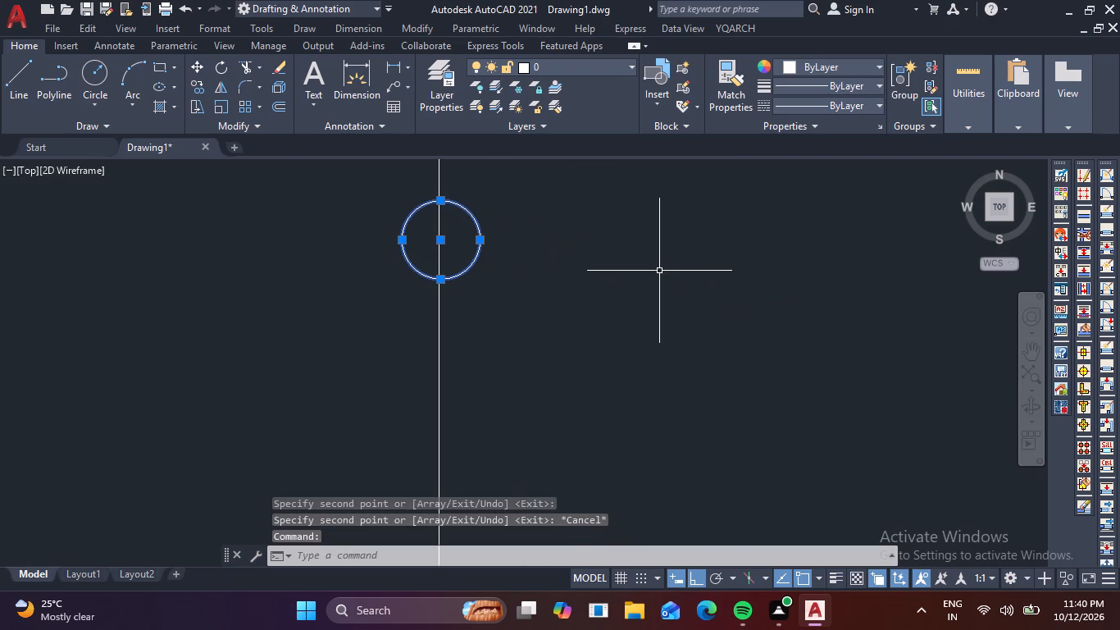
key("m")
key("space")
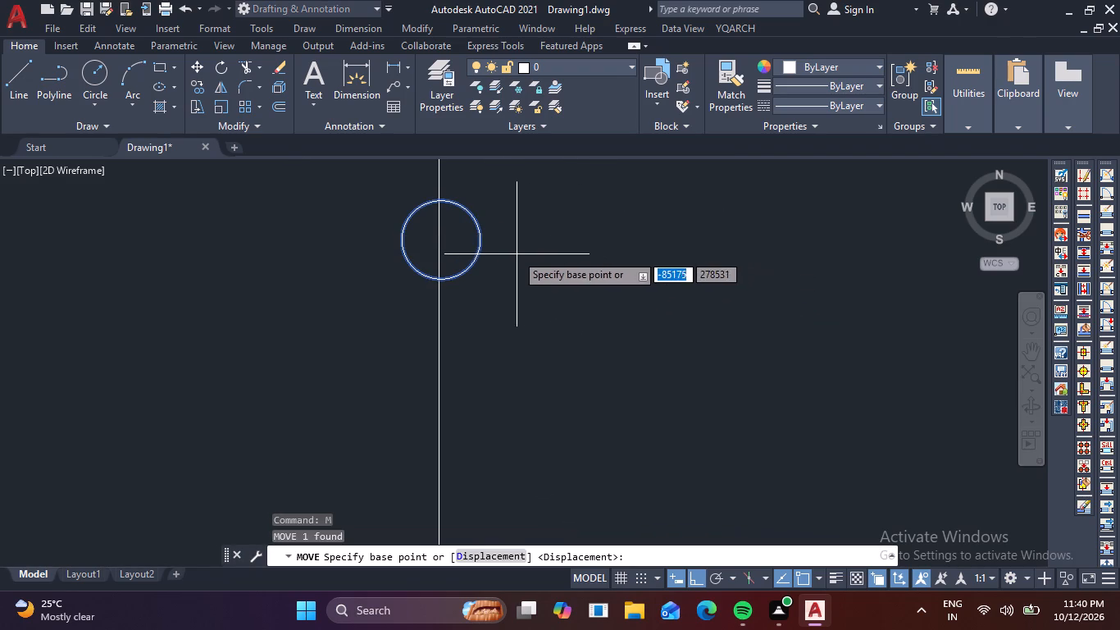
left_click(482, 240)
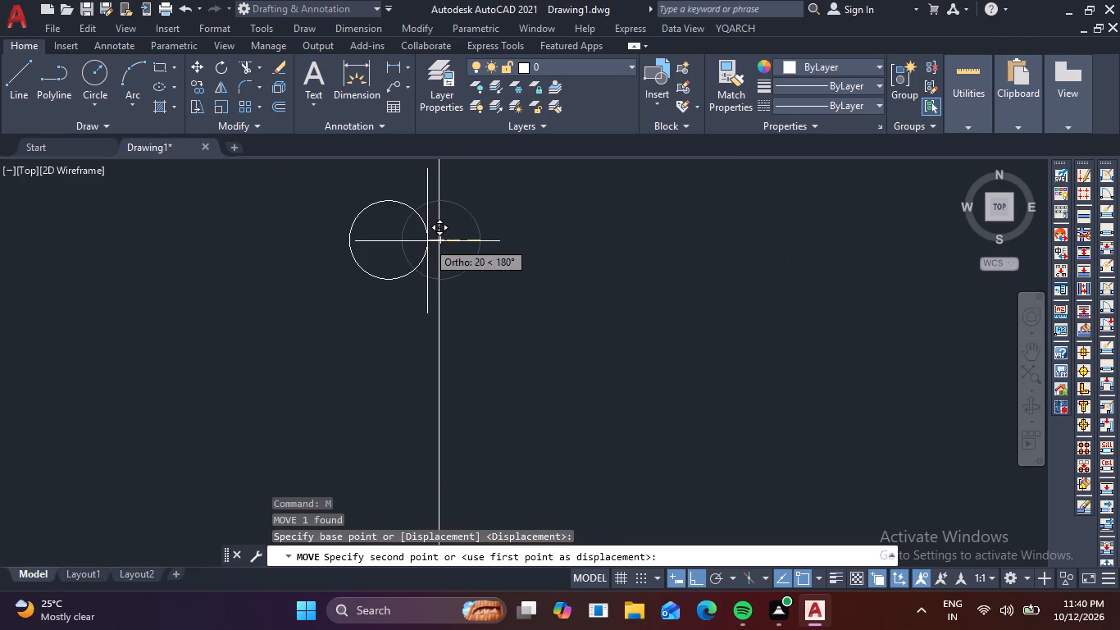
left_click(443, 240)
Mirror the intermediate top-edge and right-edge circles about the square's vertical centreline, keeping the originals.
scroll(535, 268, "down", 4)
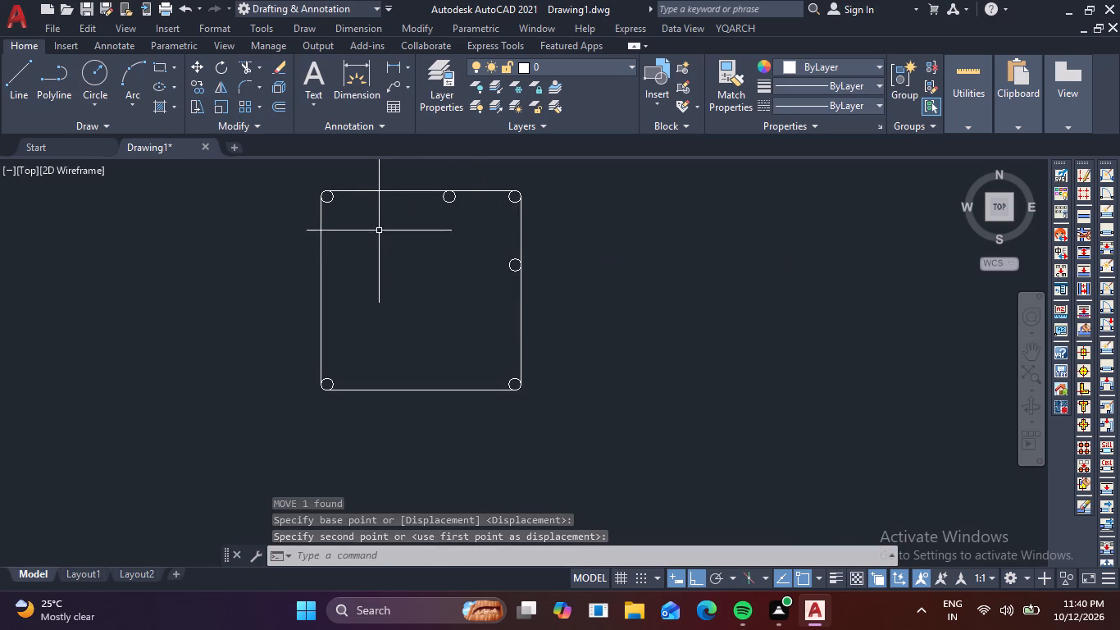
scroll(438, 194, "up", 2)
left_click(478, 221)
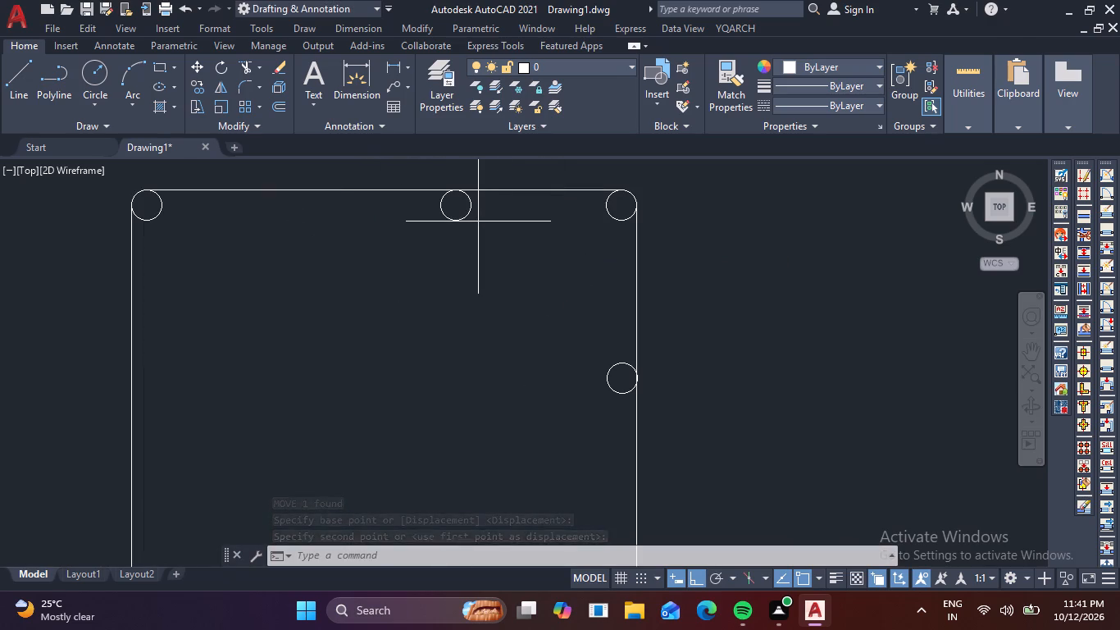
left_click(439, 212)
left_click_drag(610, 406, 608, 397)
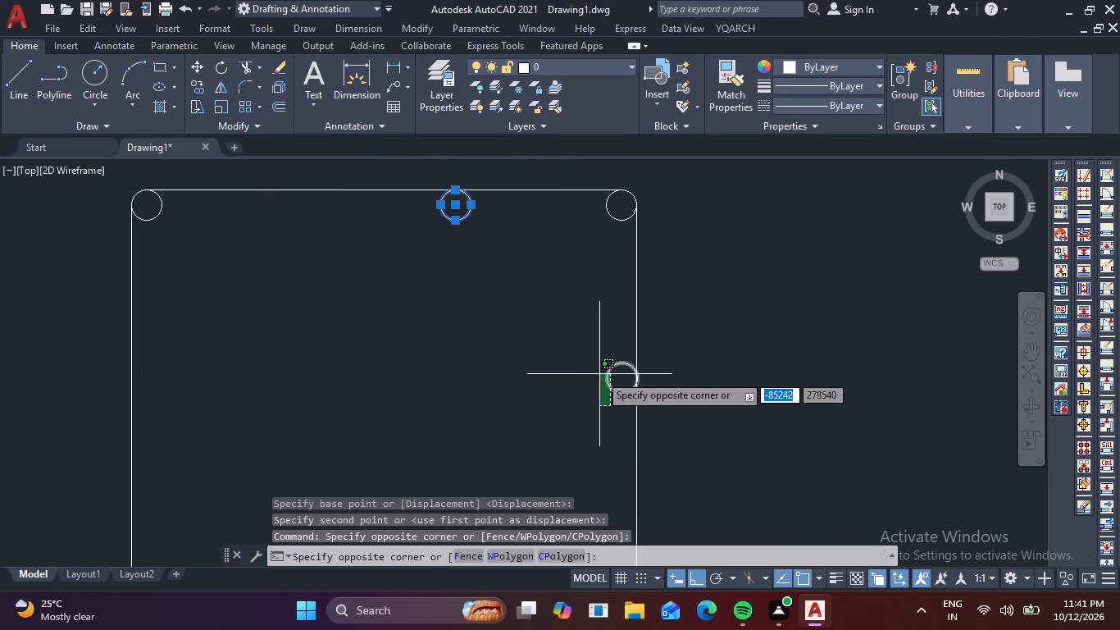
left_click(601, 365)
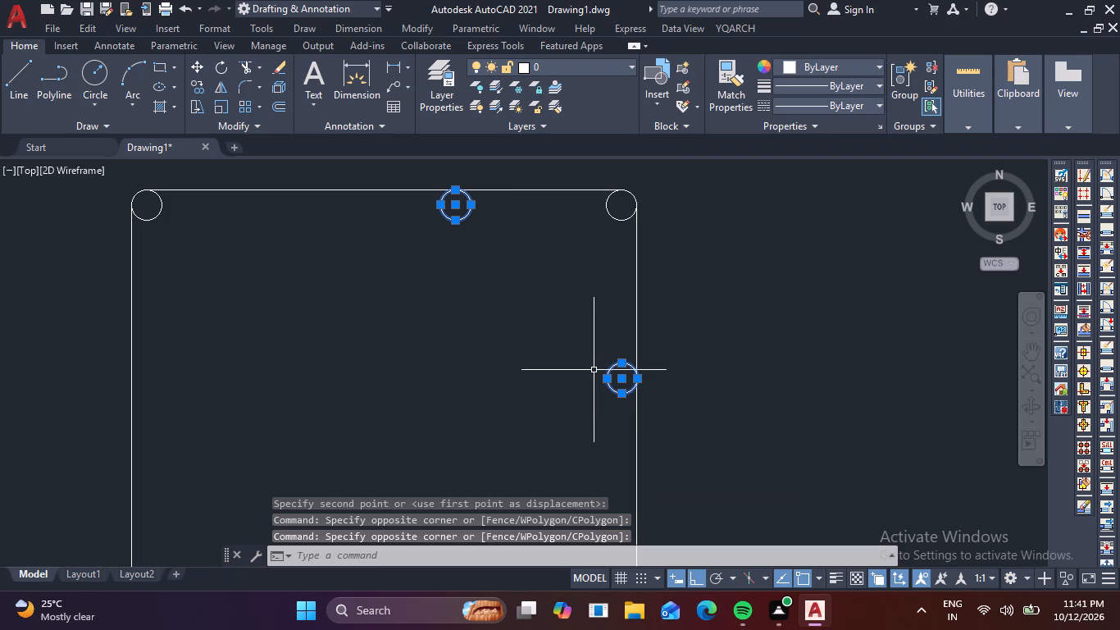
type("MI")
key("space")
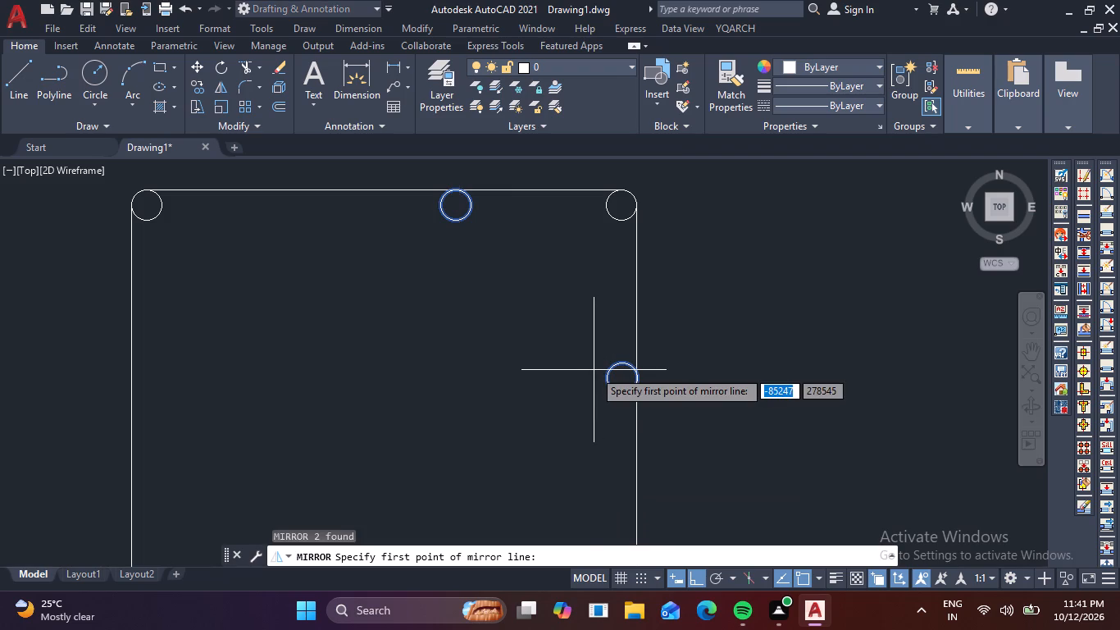
scroll(536, 342, "down", 2)
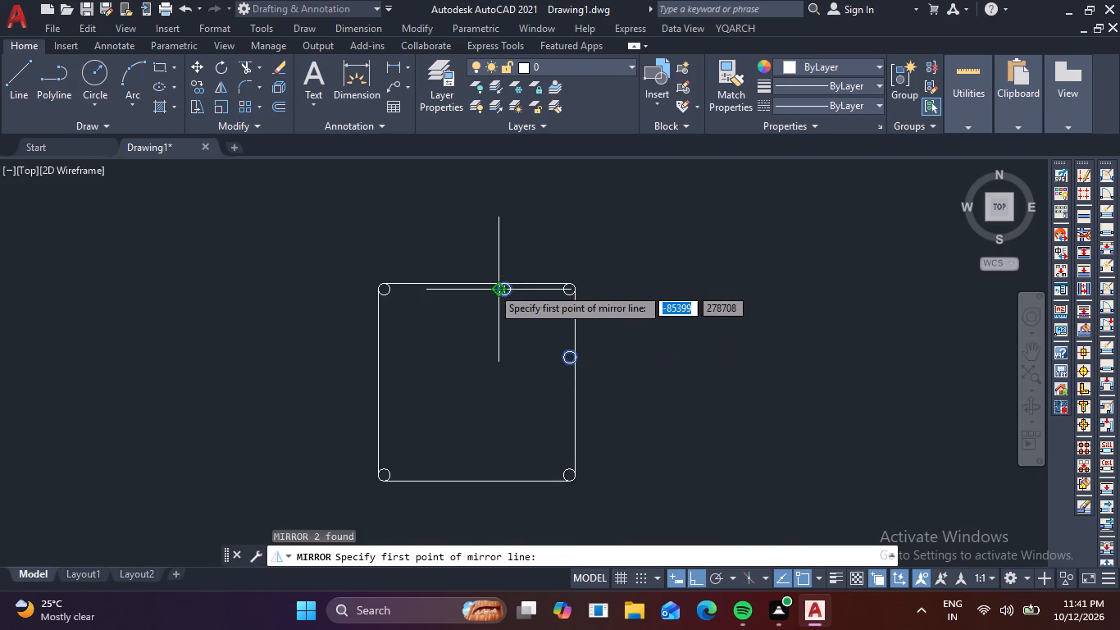
left_click(480, 285)
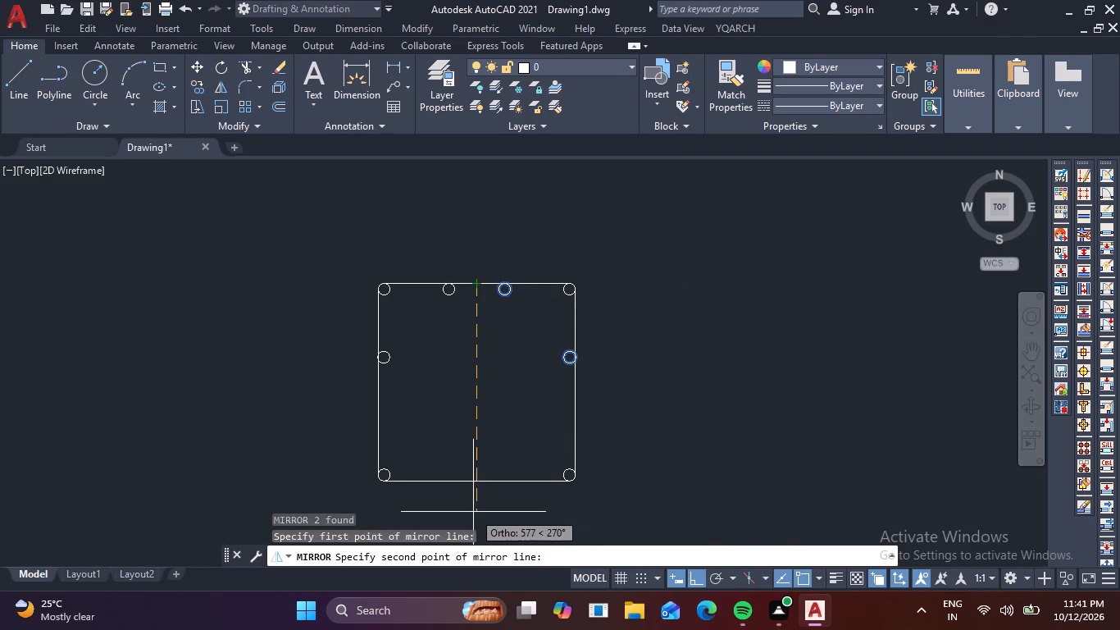
left_click(473, 512)
key("space")
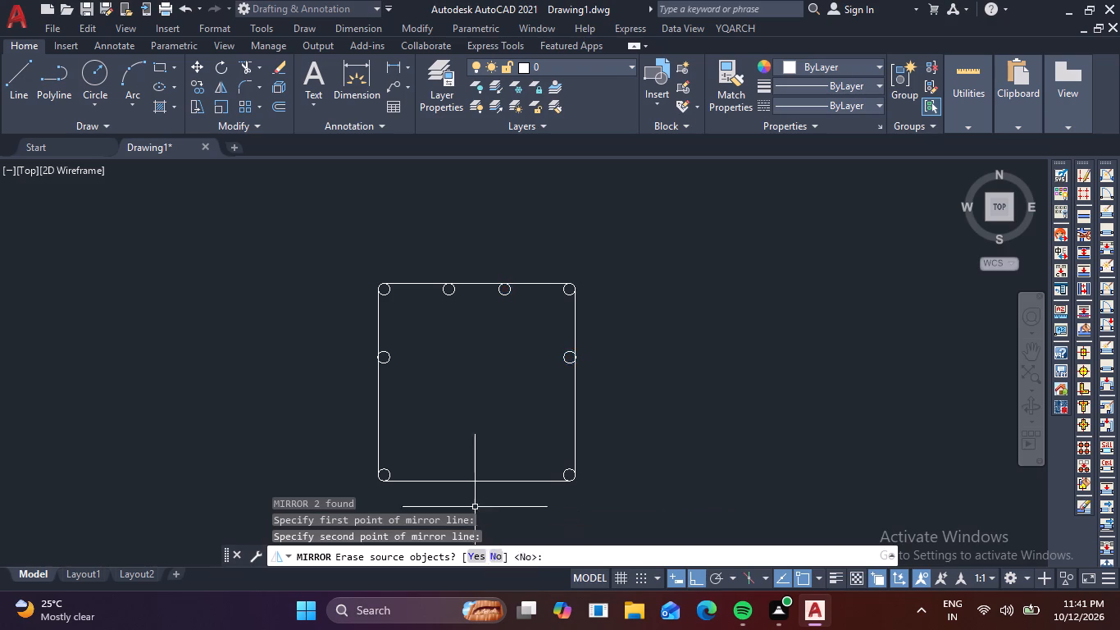
Mirror the two intermediate top circles and the two side circles about the square's horizontal centreline, keeping the originals.
middle_click_drag(501, 421, 530, 383)
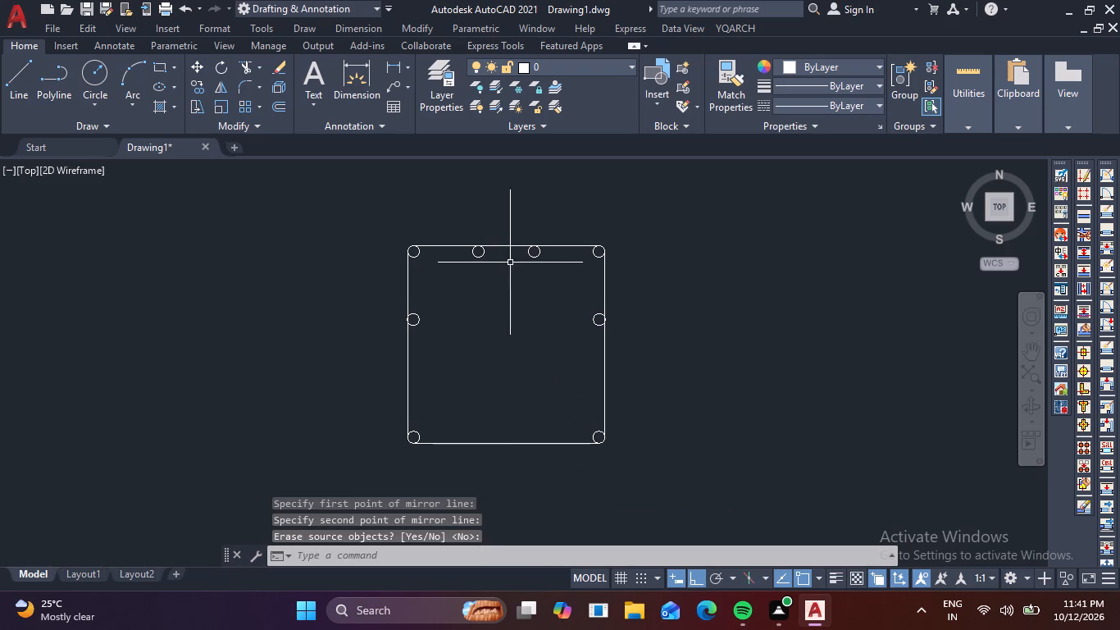
left_click(598, 323)
left_click(416, 324)
scroll(545, 258, "up", 1)
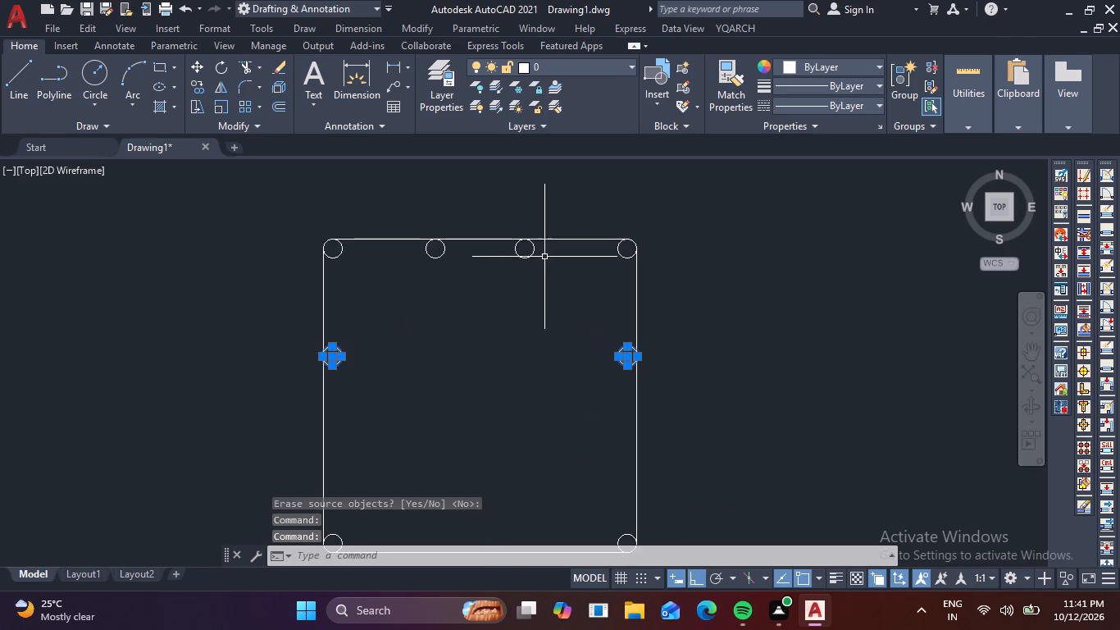
left_click(542, 258)
left_click(404, 255)
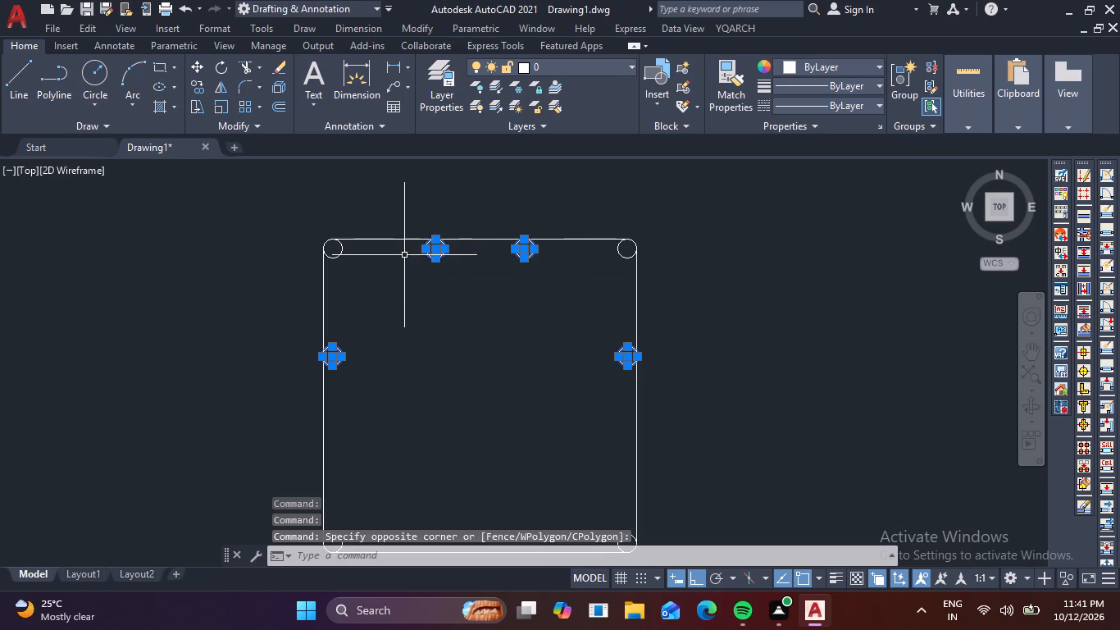
key("m")
key("i")
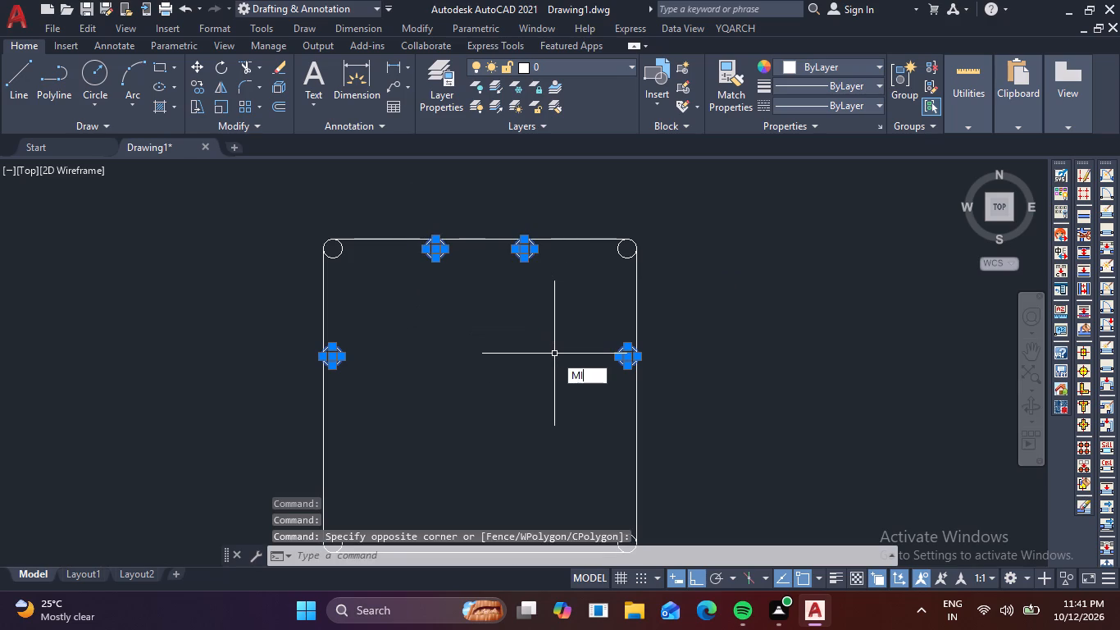
key("space")
middle_click_drag(679, 402, 717, 322)
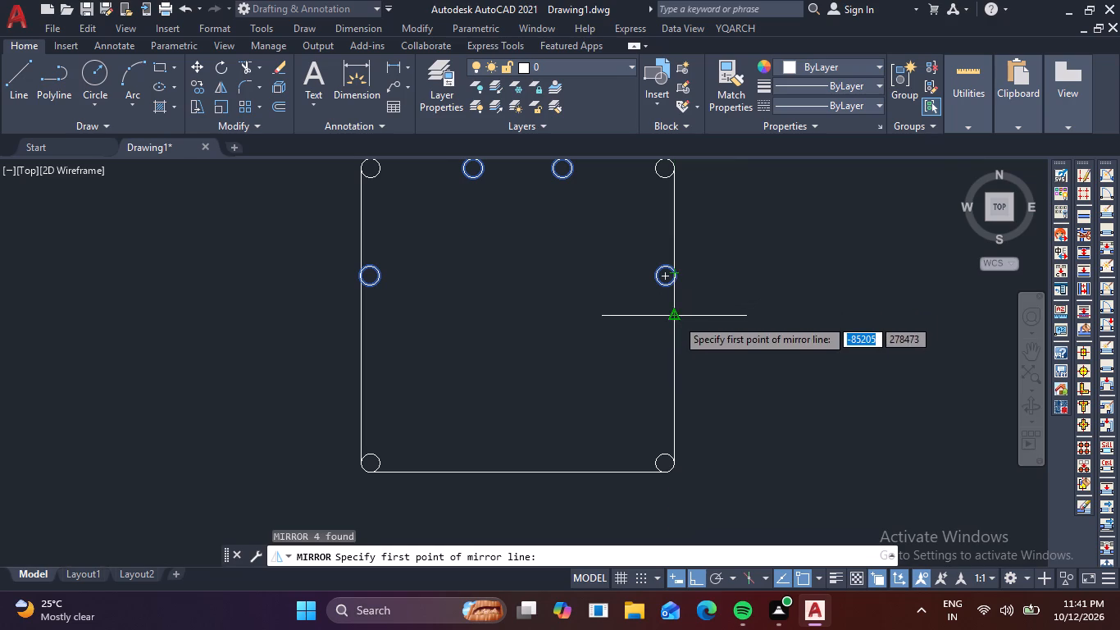
left_click(674, 315)
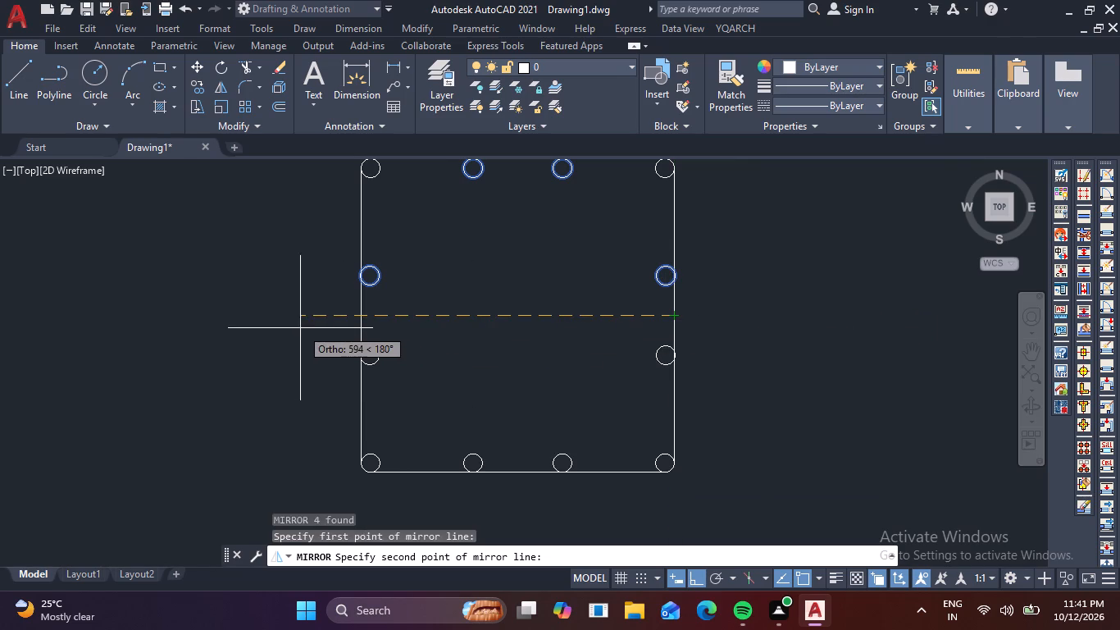
left_click(286, 327)
key("space")
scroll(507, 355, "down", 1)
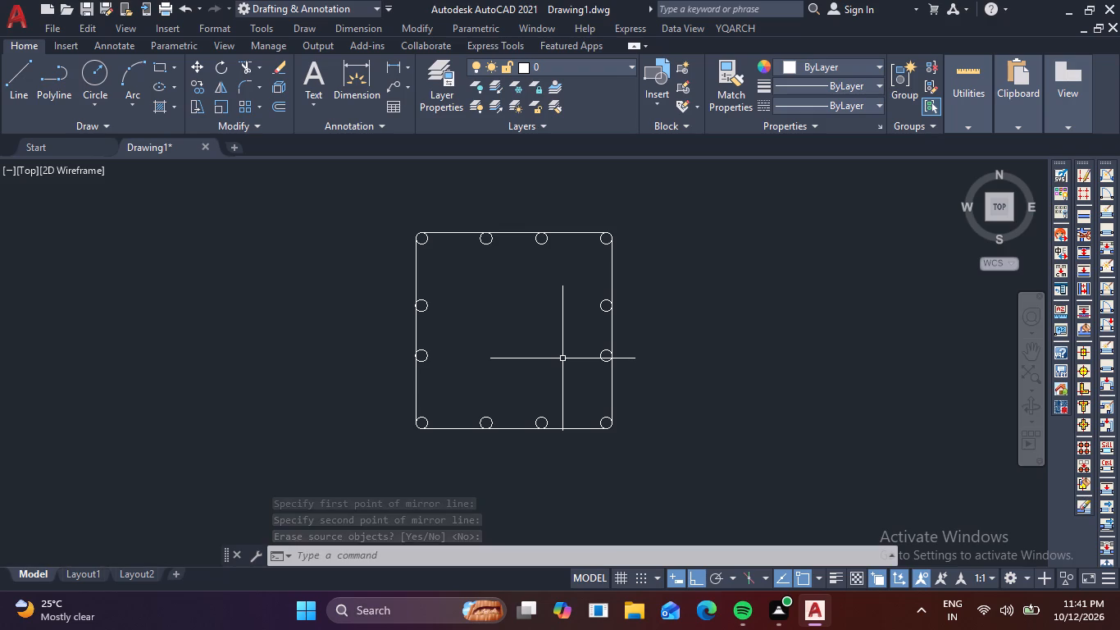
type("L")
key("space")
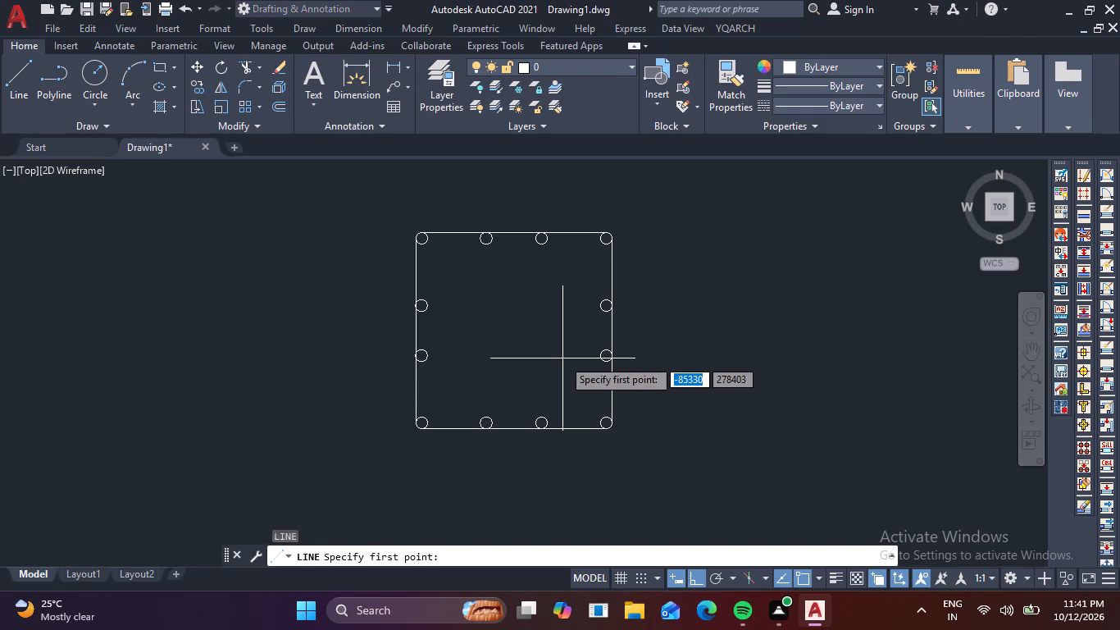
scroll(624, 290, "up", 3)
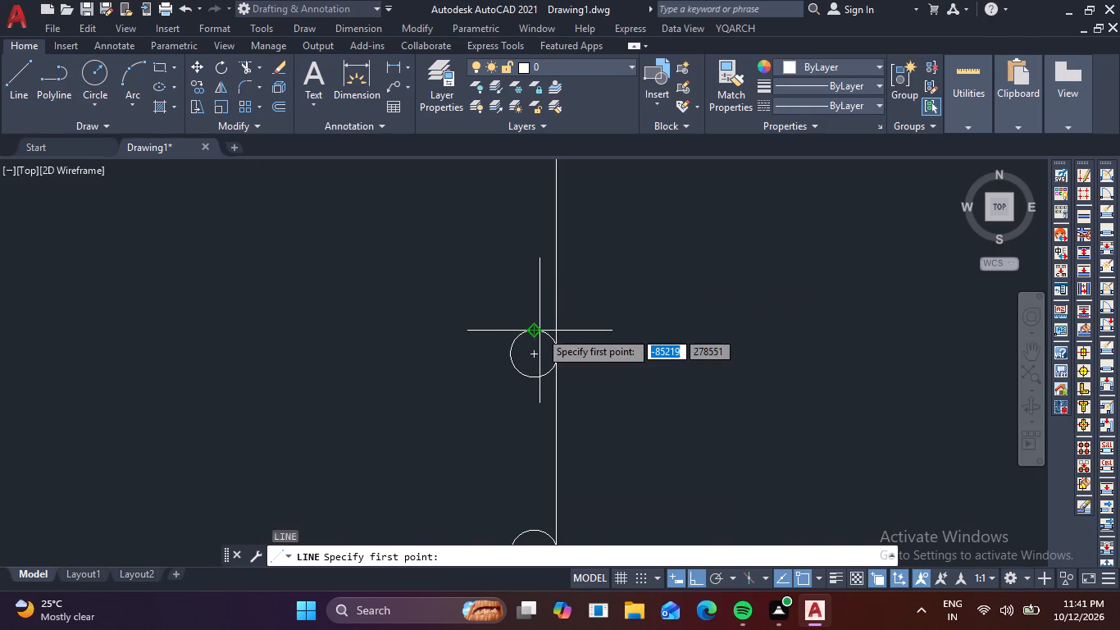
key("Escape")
Draw a horizontal line tangent to the tops of the upper intermediate circles on the right and left edges.
type("L TAN")
key("space")
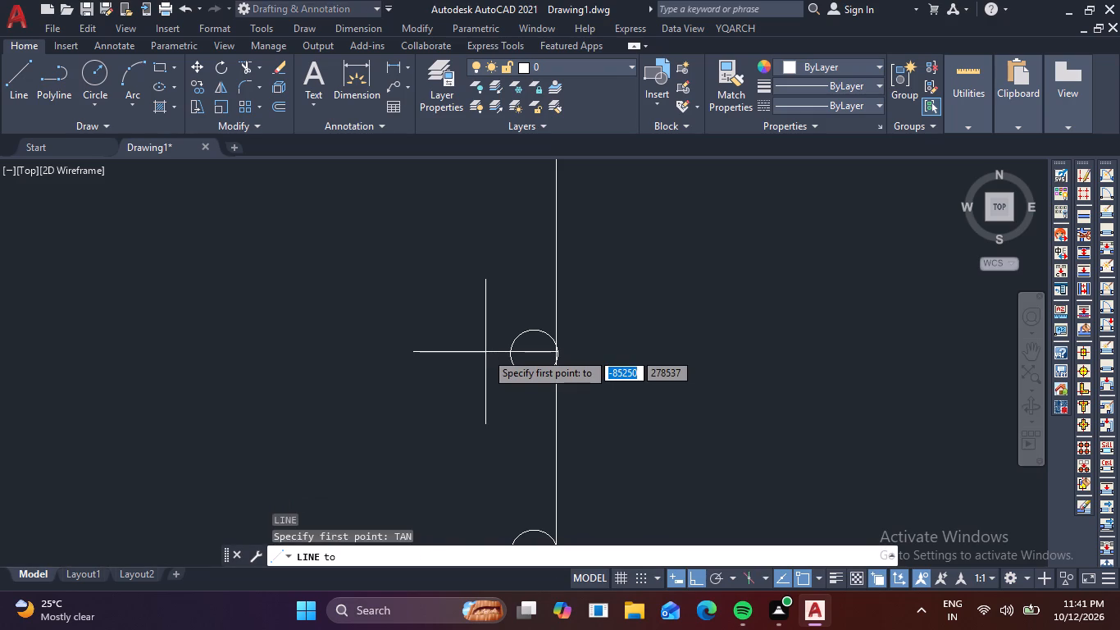
left_click(536, 330)
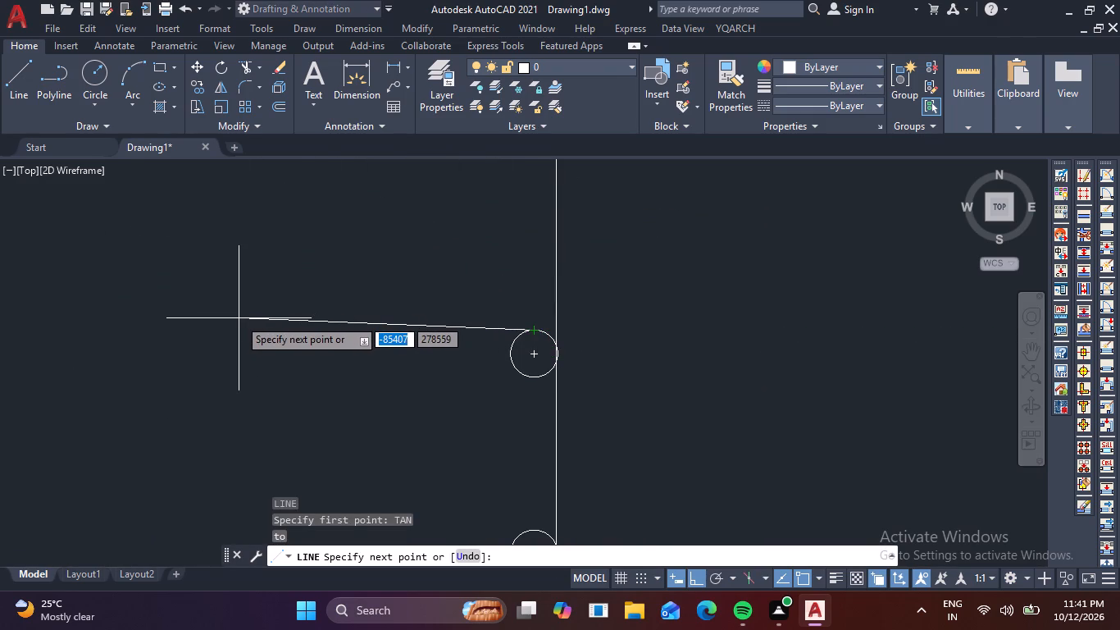
key("F8")
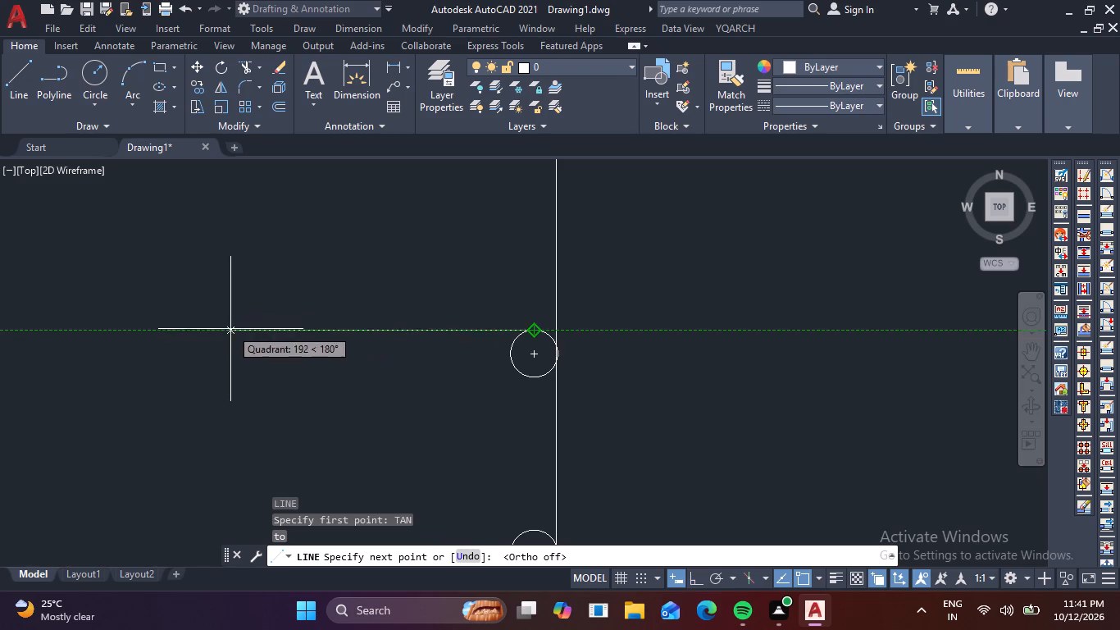
scroll(215, 344, "down", 2)
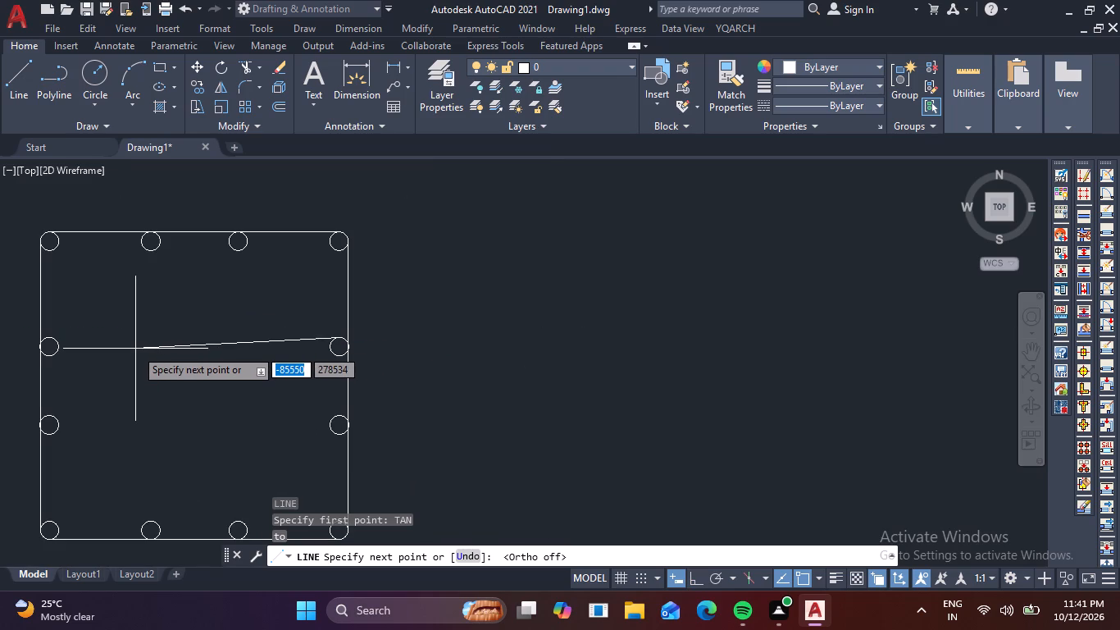
key("F8")
middle_click_drag(149, 345, 355, 352)
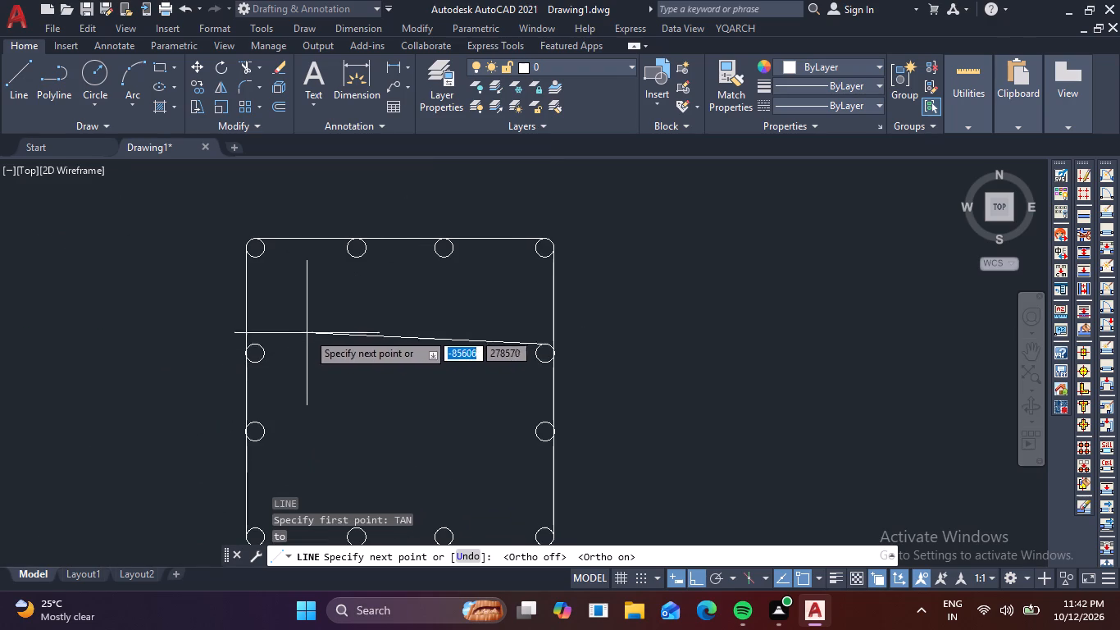
scroll(251, 340, "up", 3)
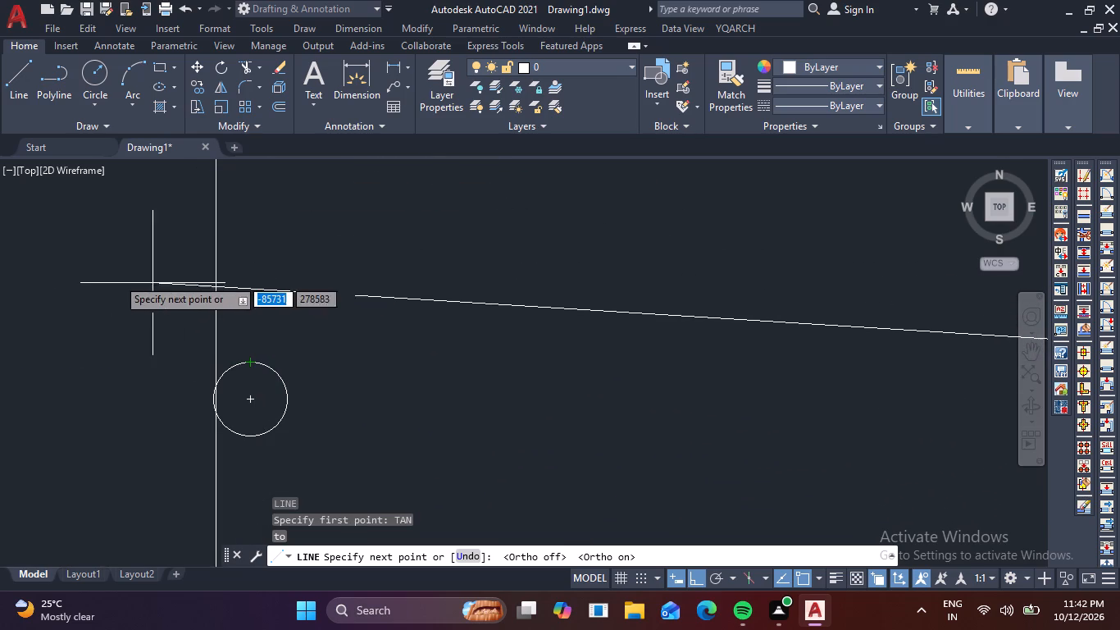
type("TAN")
key("space")
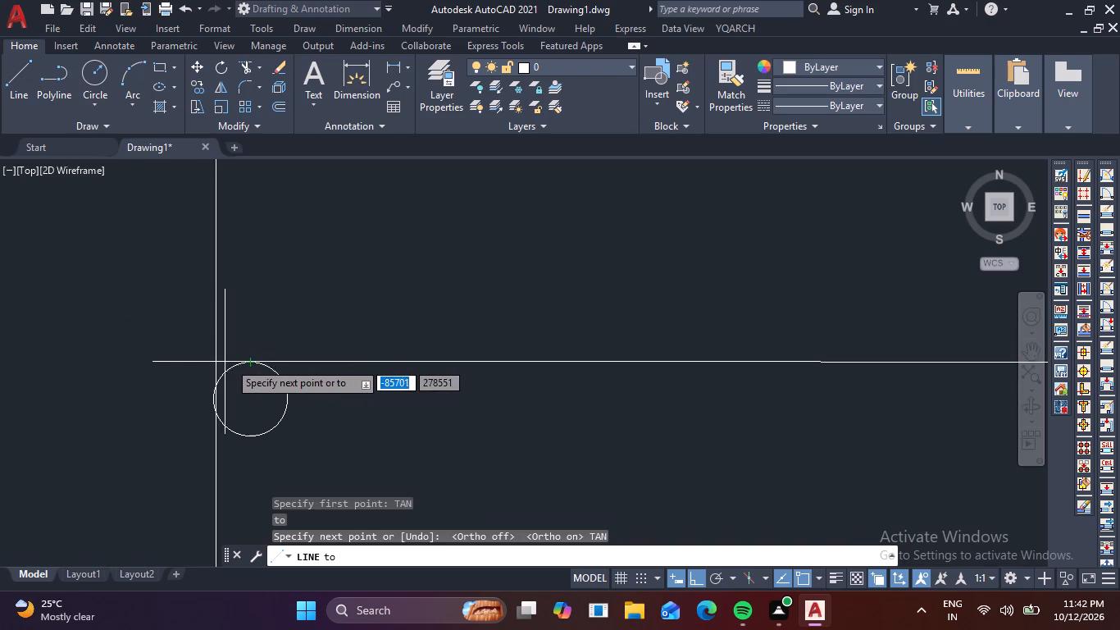
left_click(249, 361)
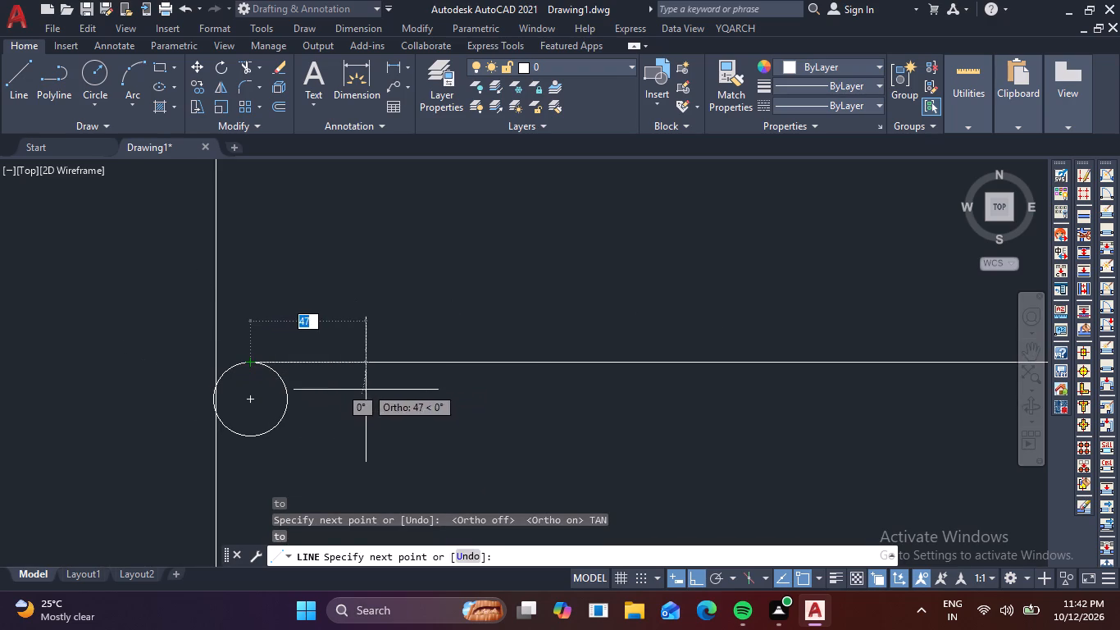
key("Escape")
Draw a horizontal line tangent to the bottoms of the upper intermediate circles on the square's right and left edges.
scroll(410, 445, "down", 3)
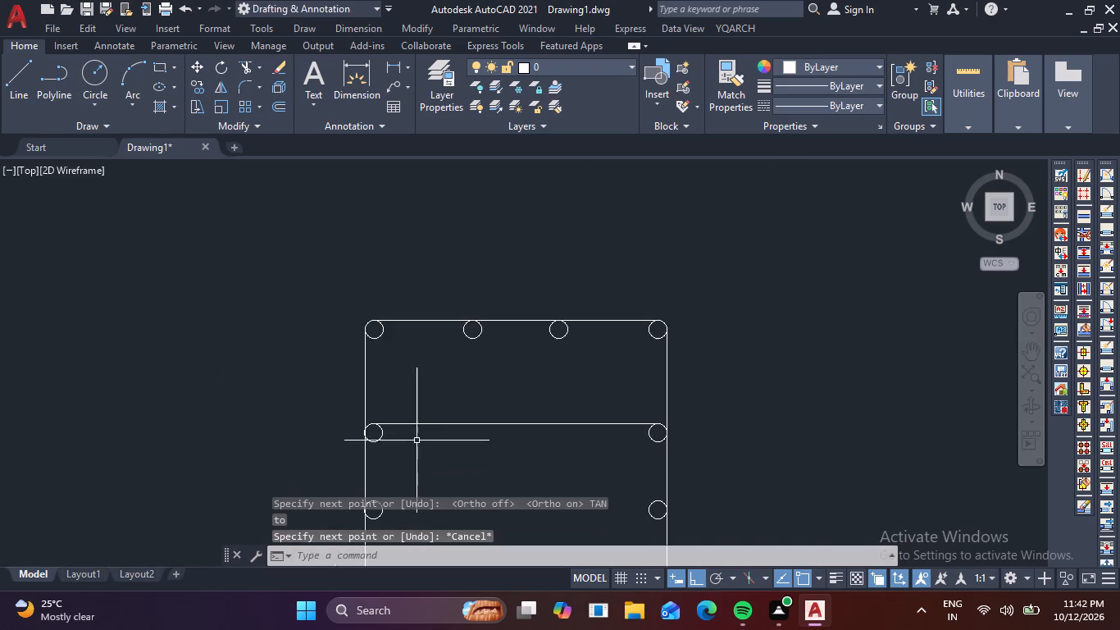
middle_click_drag(521, 442, 480, 388)
scroll(532, 390, "up", 2)
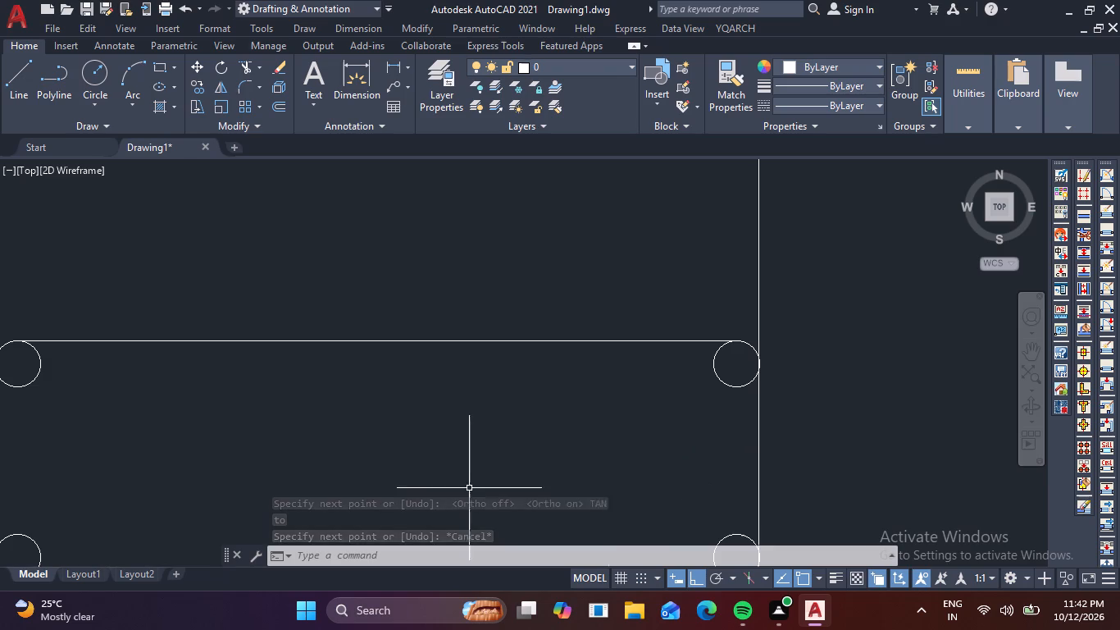
type("L")
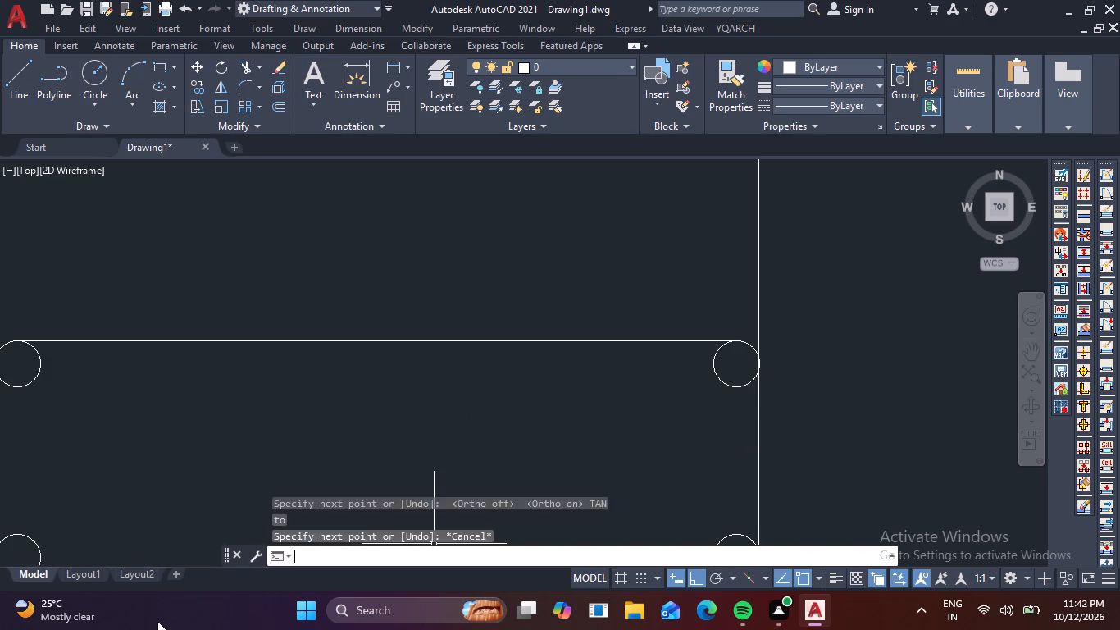
key("space")
type("TA")
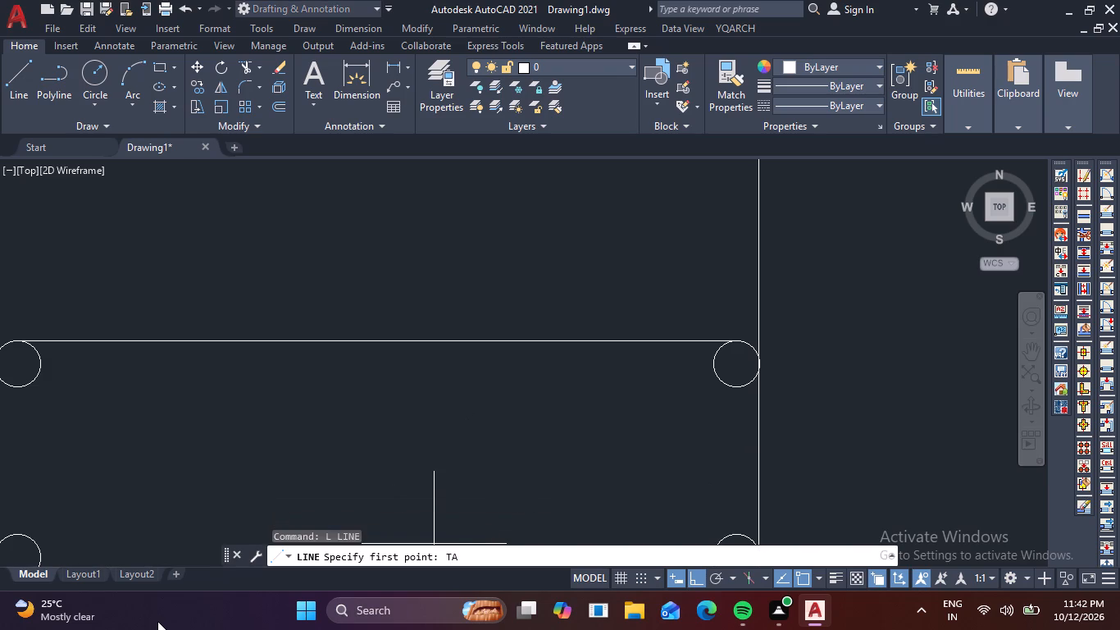
type("N")
key("space")
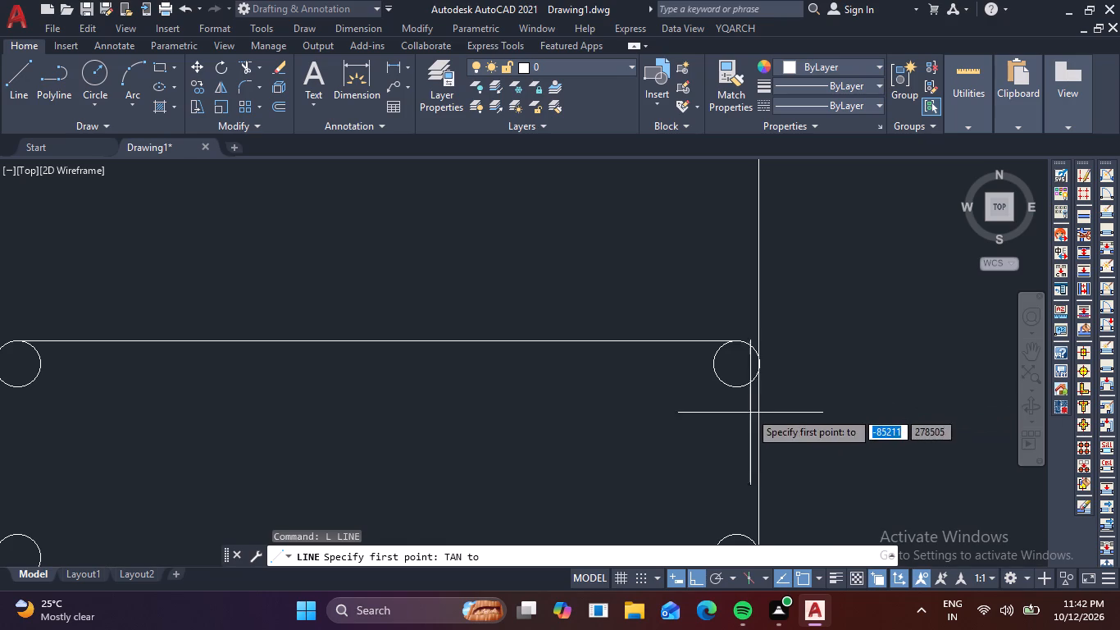
left_click(735, 393)
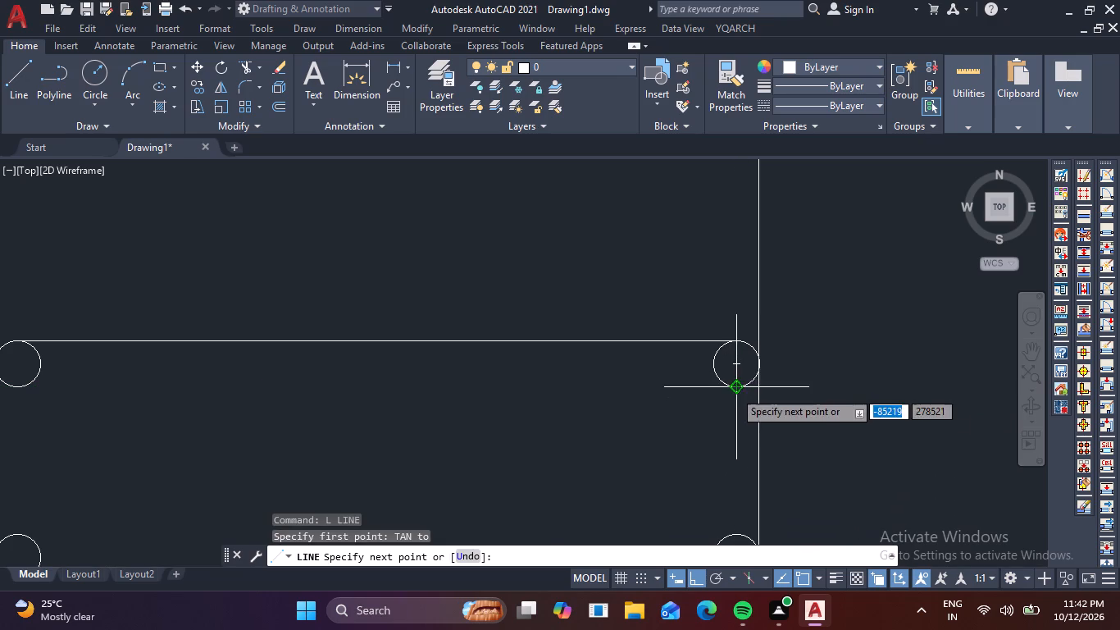
left_click(741, 386)
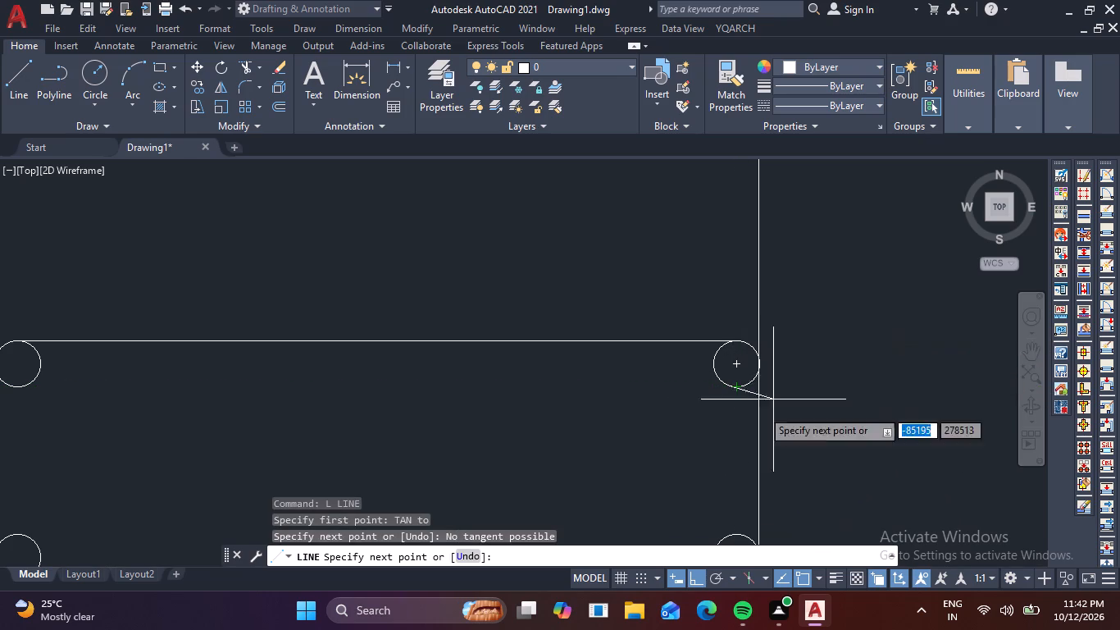
scroll(407, 387, "down", 3)
middle_click_drag(460, 402, 505, 404)
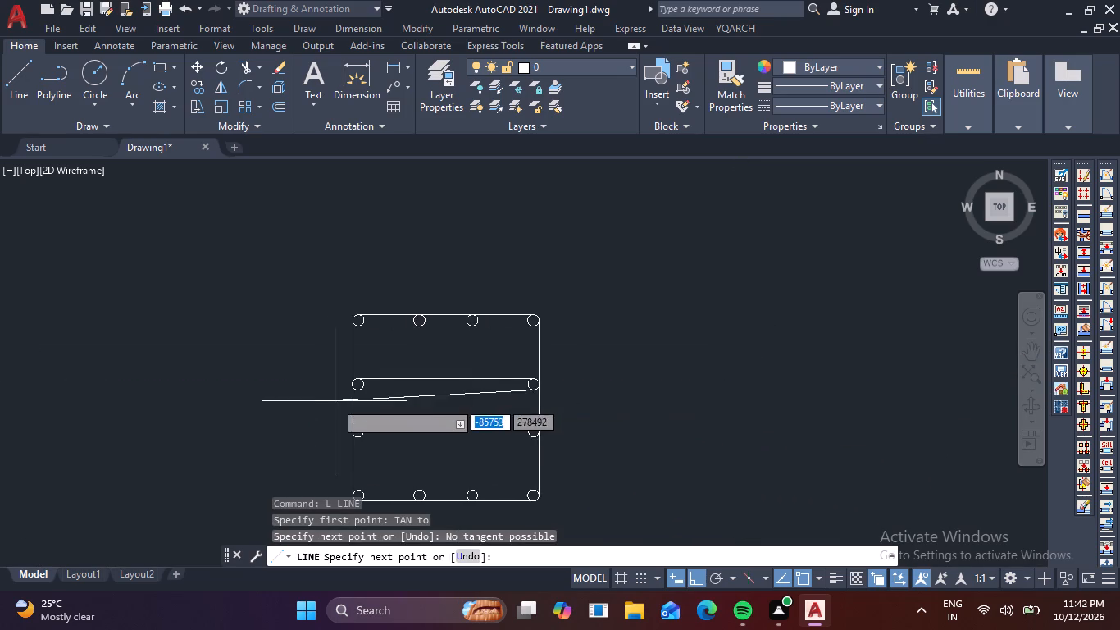
scroll(335, 401, "up", 4)
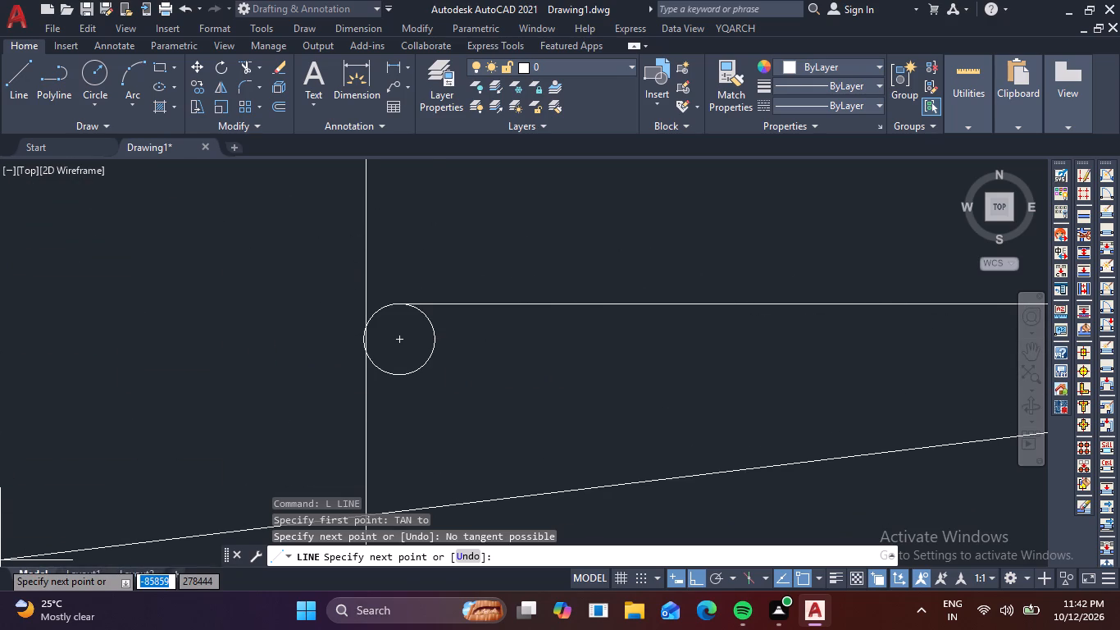
type("TA")
key("n")
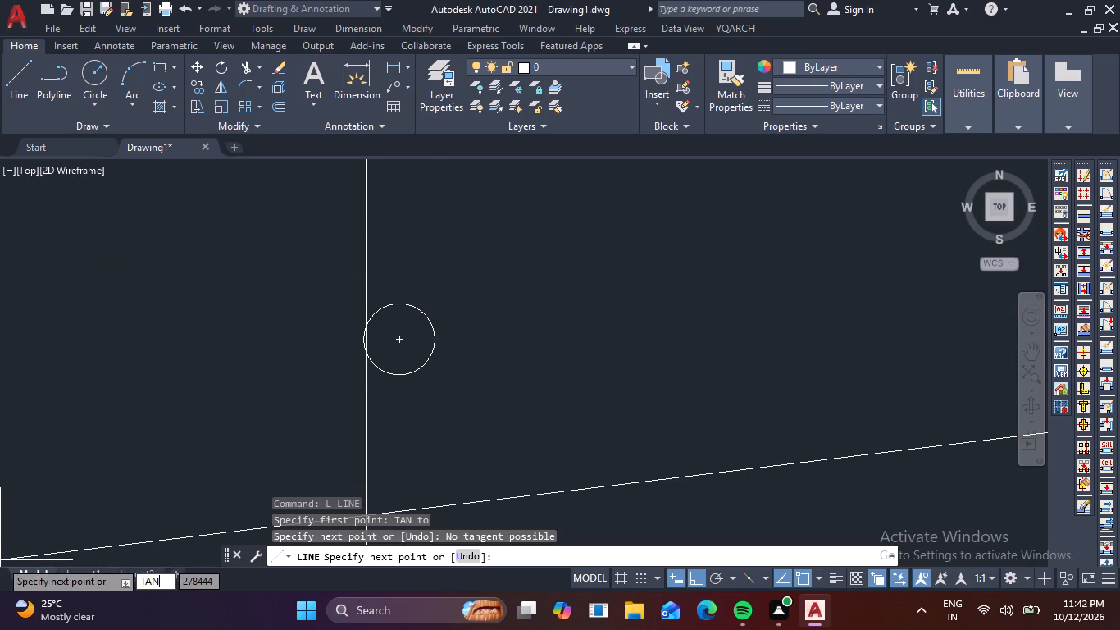
key("space")
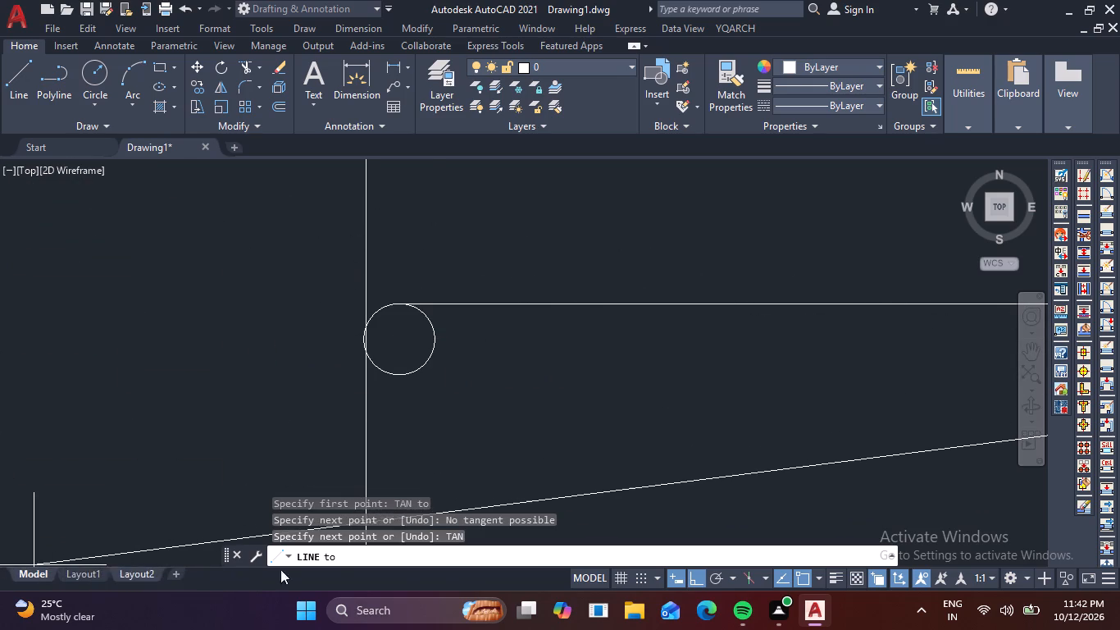
scroll(412, 383, "up", 2)
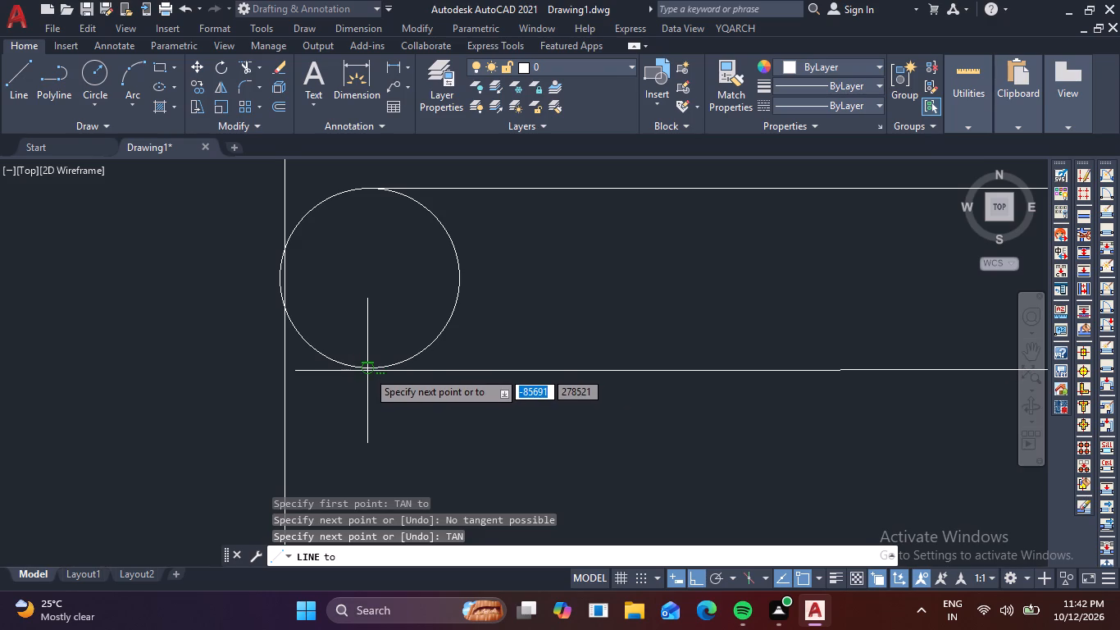
left_click(368, 371)
key("Escape")
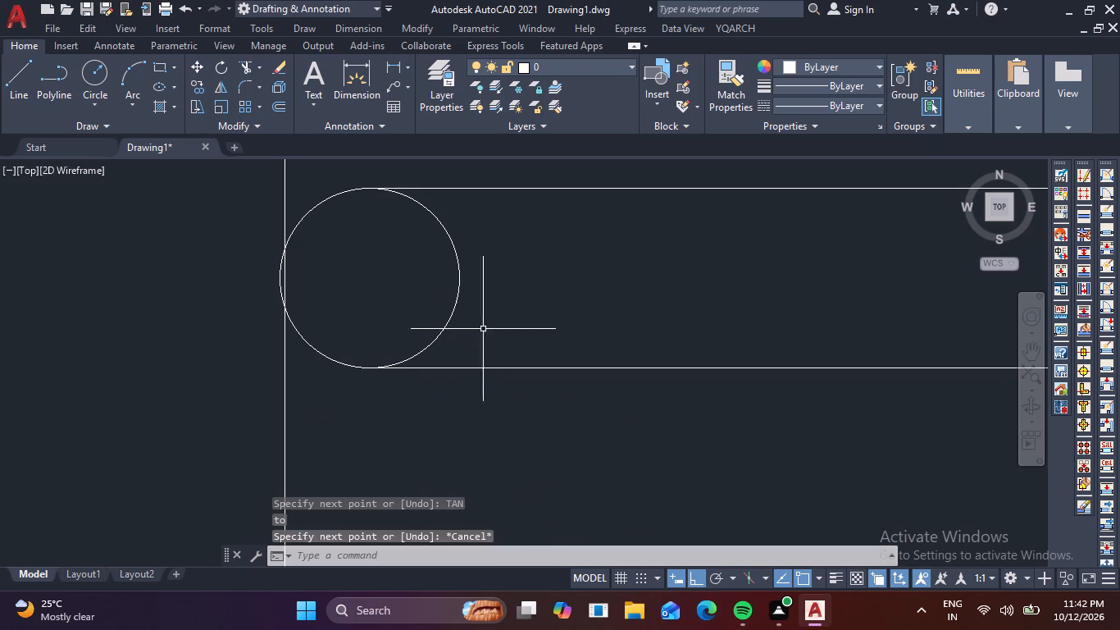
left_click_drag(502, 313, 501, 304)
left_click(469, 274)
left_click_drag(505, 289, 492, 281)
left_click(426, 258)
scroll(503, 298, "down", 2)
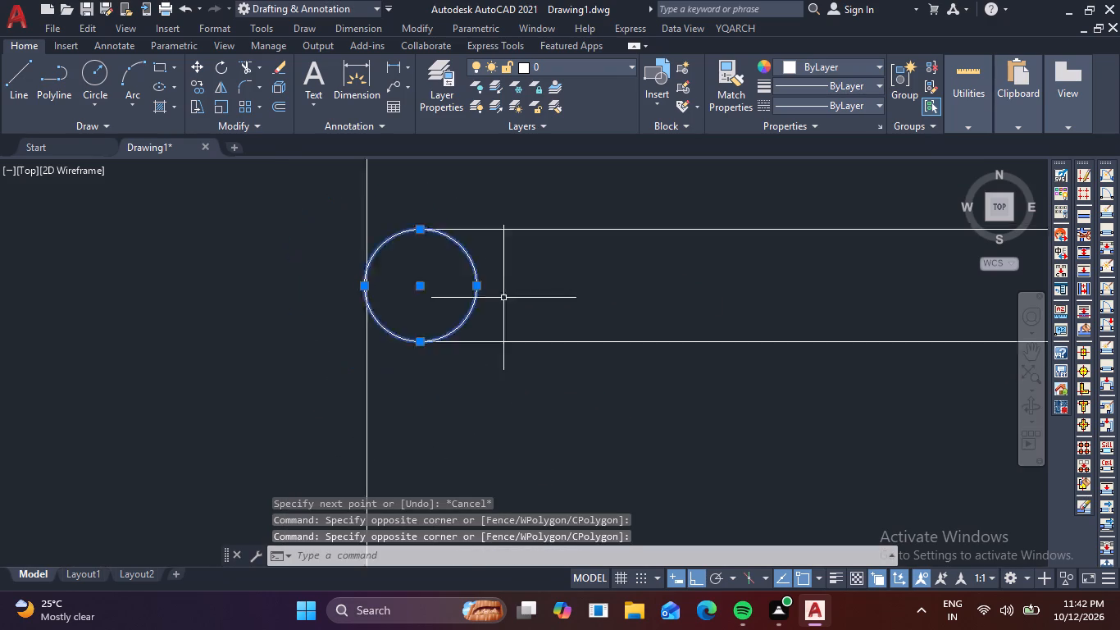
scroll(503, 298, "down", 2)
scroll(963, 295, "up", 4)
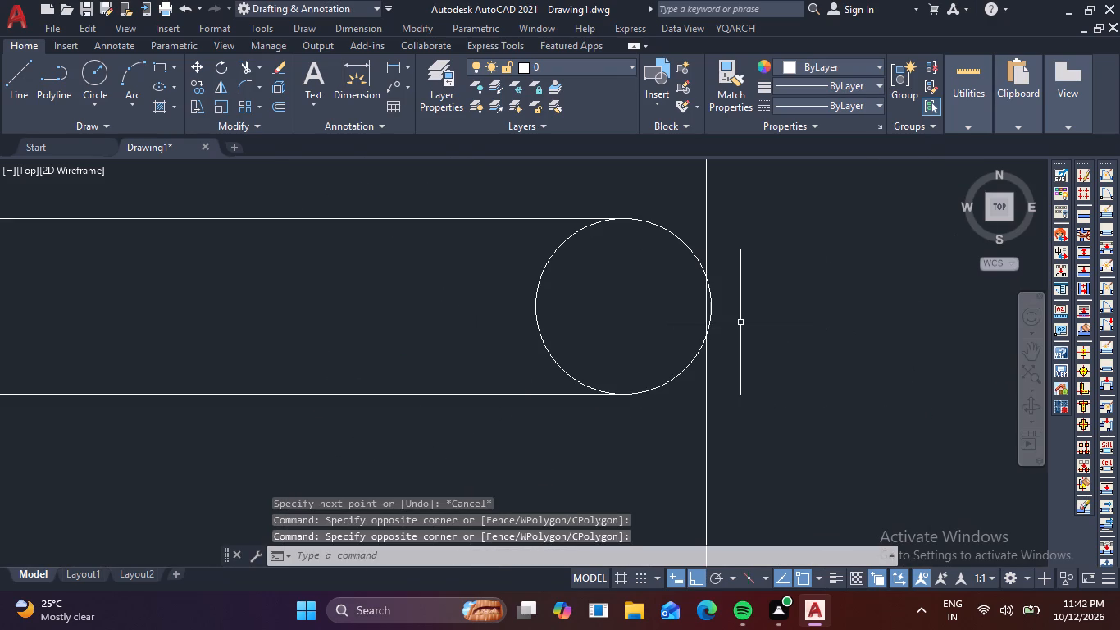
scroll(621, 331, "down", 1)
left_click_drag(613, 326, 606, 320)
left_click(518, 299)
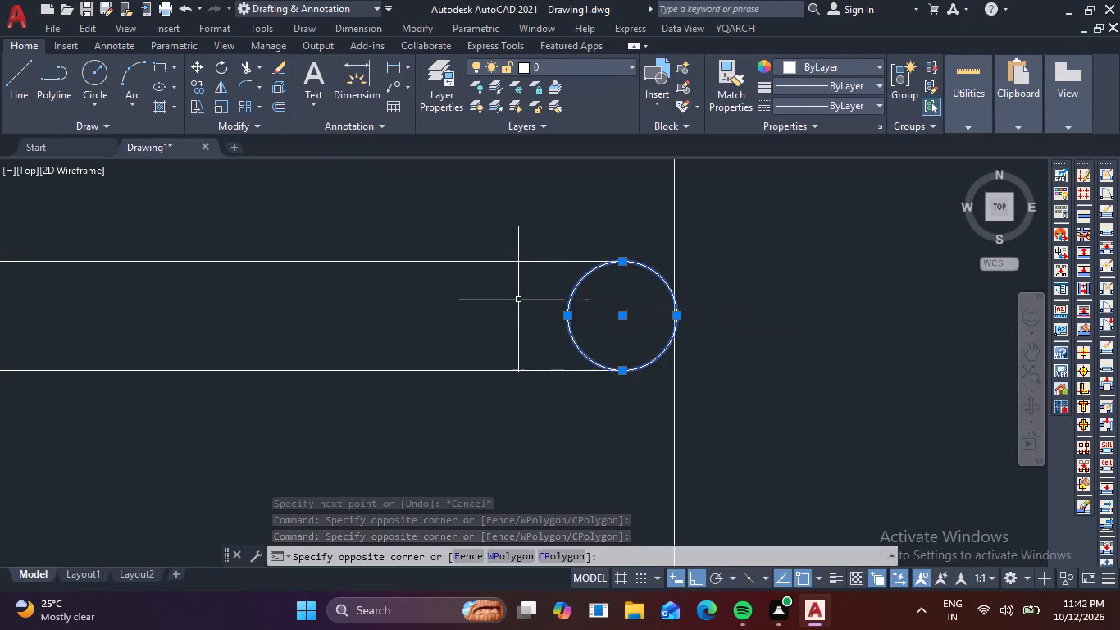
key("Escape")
Move the upper intermediate circle on the right edge inward so its right quadrant lies on the square's edge.
left_click(543, 300)
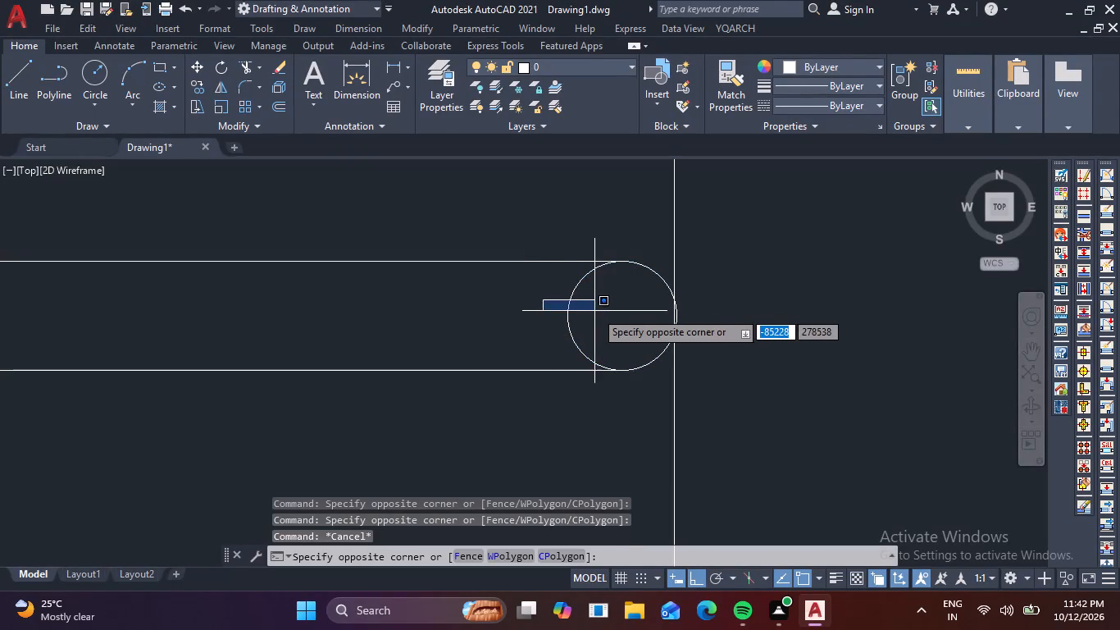
left_click(600, 311)
left_click_drag(613, 325, 592, 311)
left_click(550, 295)
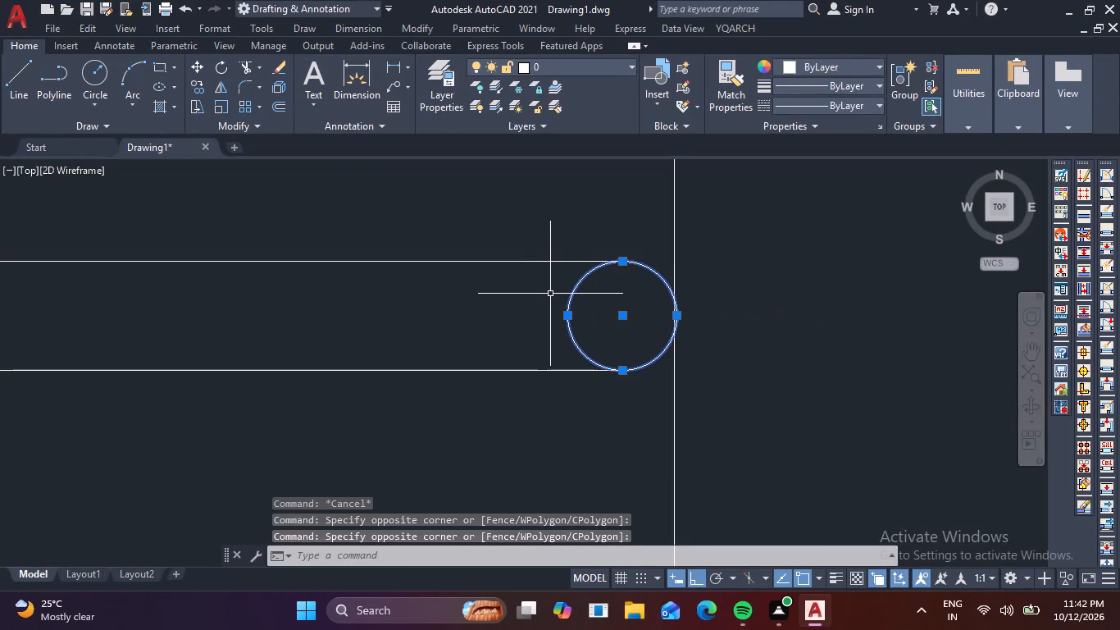
type("M")
key("space")
scroll(710, 313, "up", 2)
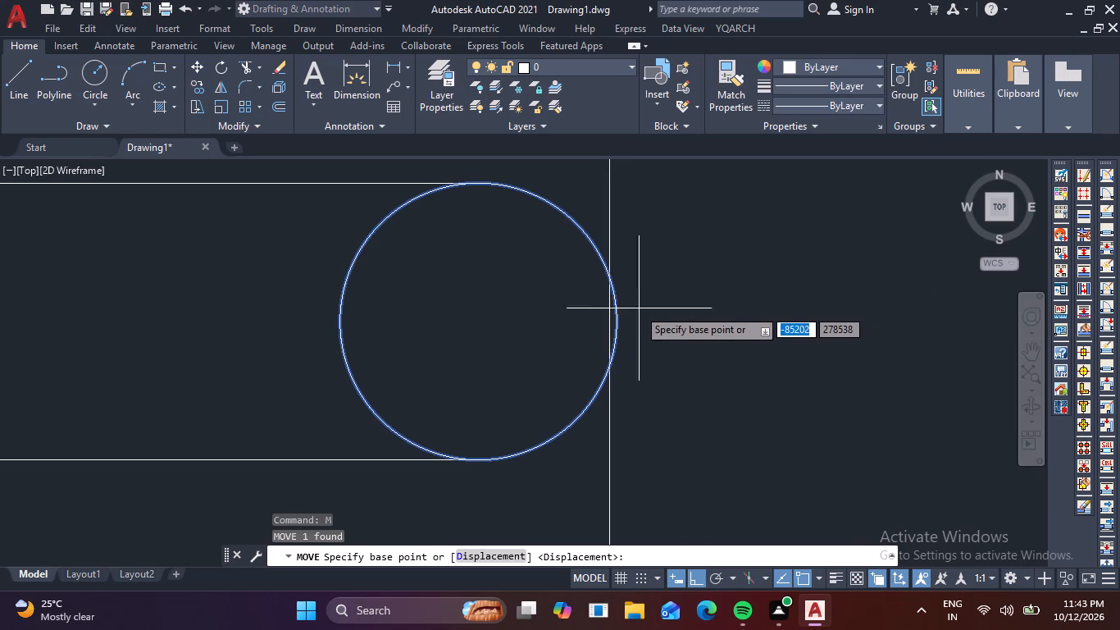
left_click(621, 319)
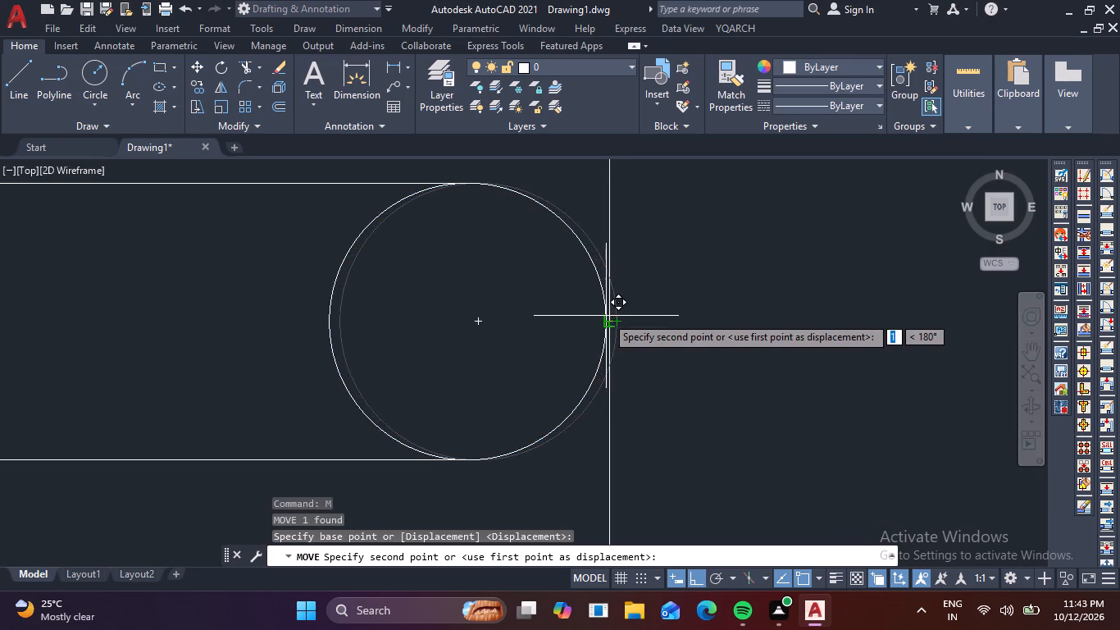
left_click(608, 316)
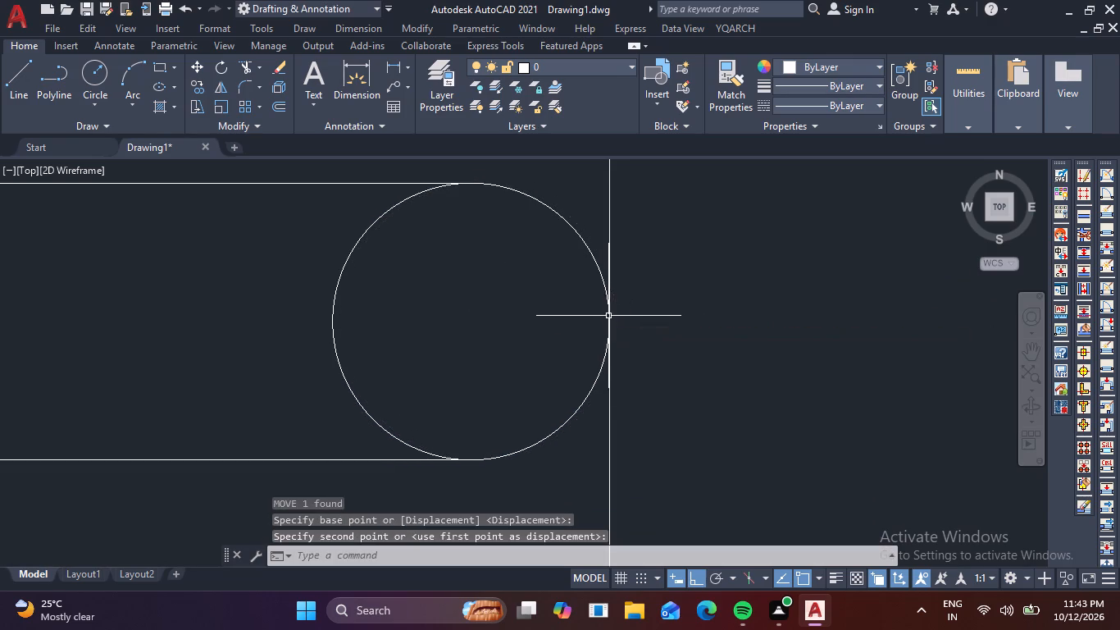
Move the upper intermediate circle on the left edge inward so its left quadrant lies on the square's edge.
scroll(635, 311, "down", 3)
scroll(715, 322, "down", 3)
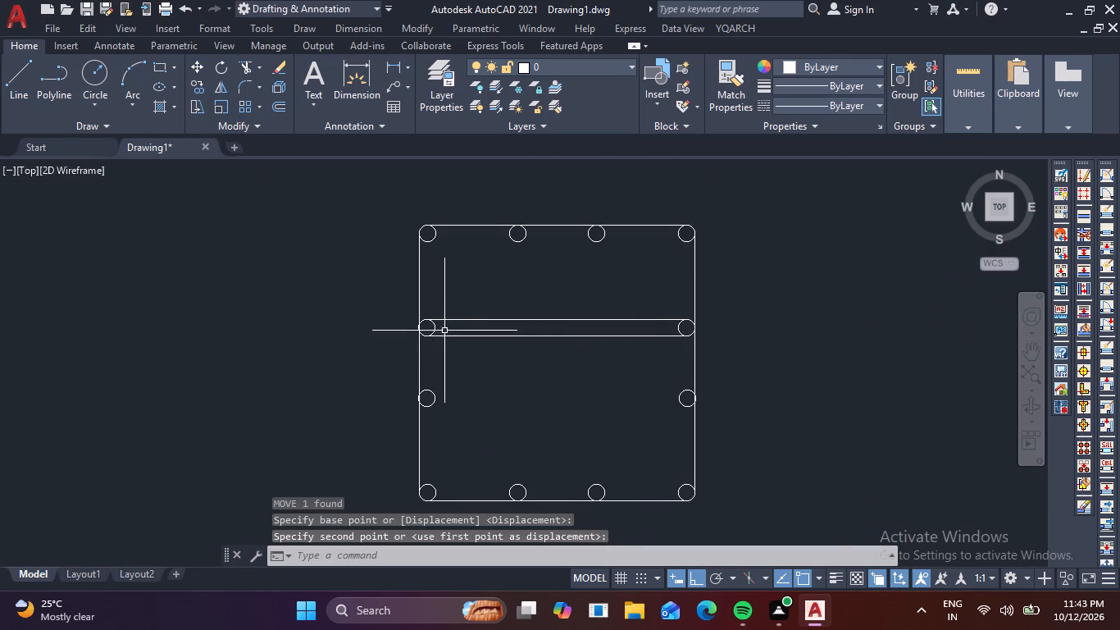
scroll(444, 331, "up", 5)
middle_click_drag(448, 318, 672, 336)
scroll(505, 340, "up", 2)
left_click(549, 331)
left_click(484, 304)
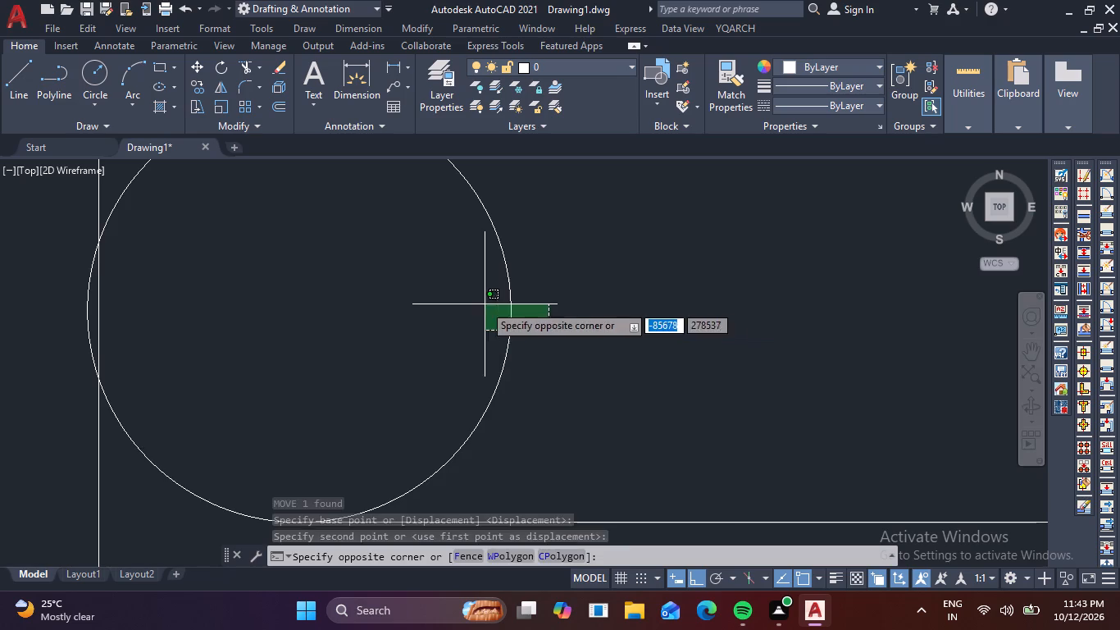
key("m")
key("space")
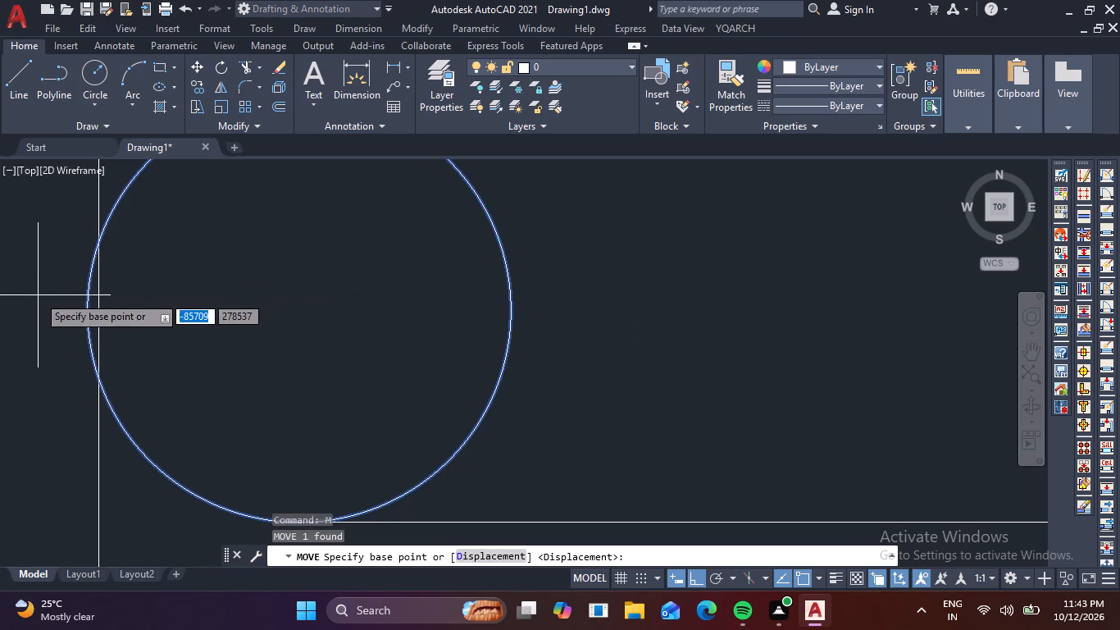
left_click(88, 310)
left_click(95, 312)
Move the lower intermediate circle on the left edge inward, aligning its left quadrant with the square's edge.
scroll(171, 324, "down", 4)
scroll(386, 334, "down", 2)
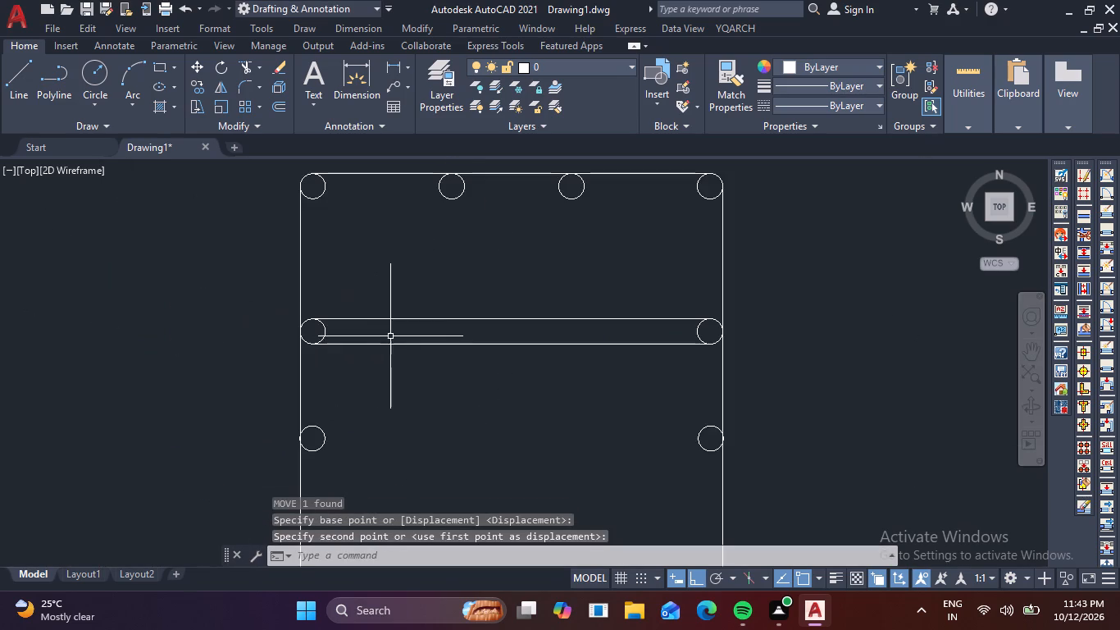
middle_click_drag(412, 366, 435, 277)
scroll(342, 355, "up", 4)
left_click_drag(387, 355, 370, 350)
left_click(312, 322)
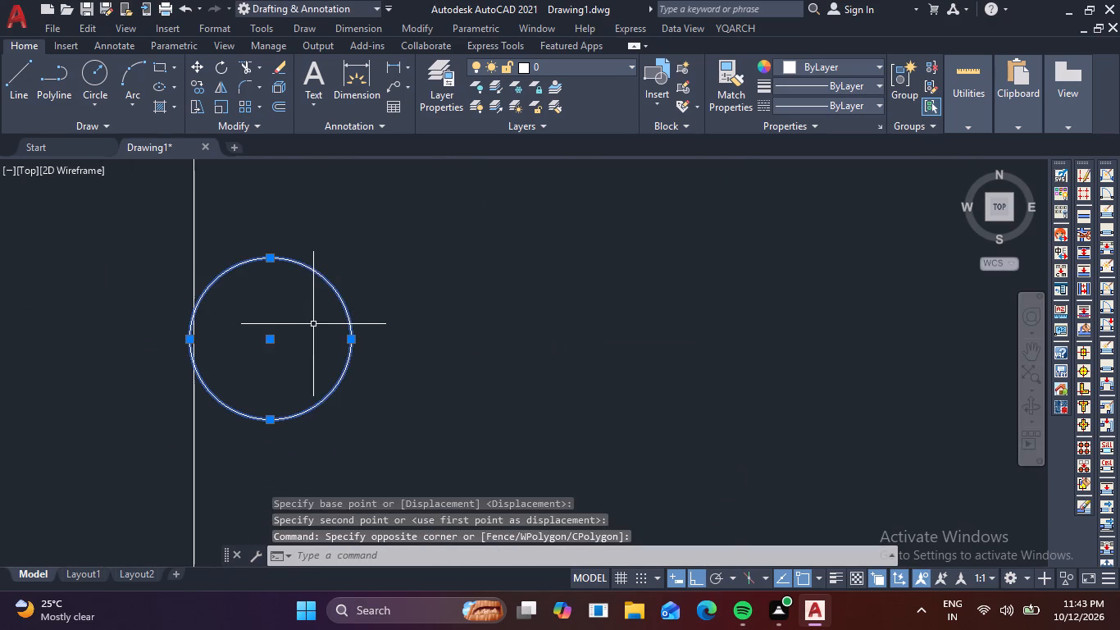
key("m")
key("space")
scroll(165, 340, "up", 2)
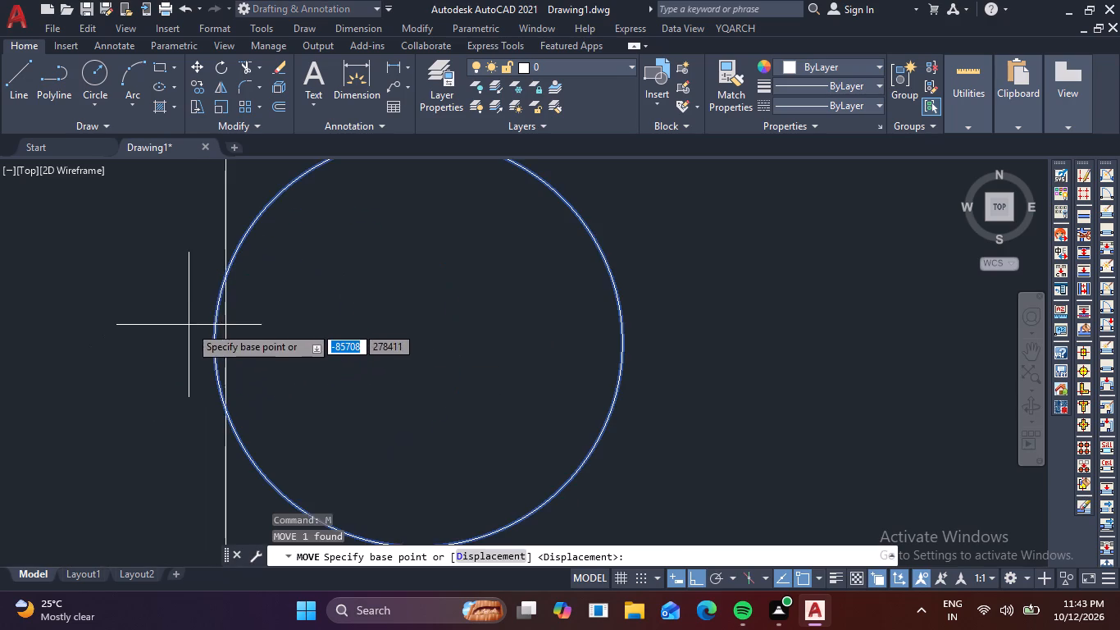
left_click(212, 345)
left_click(229, 343)
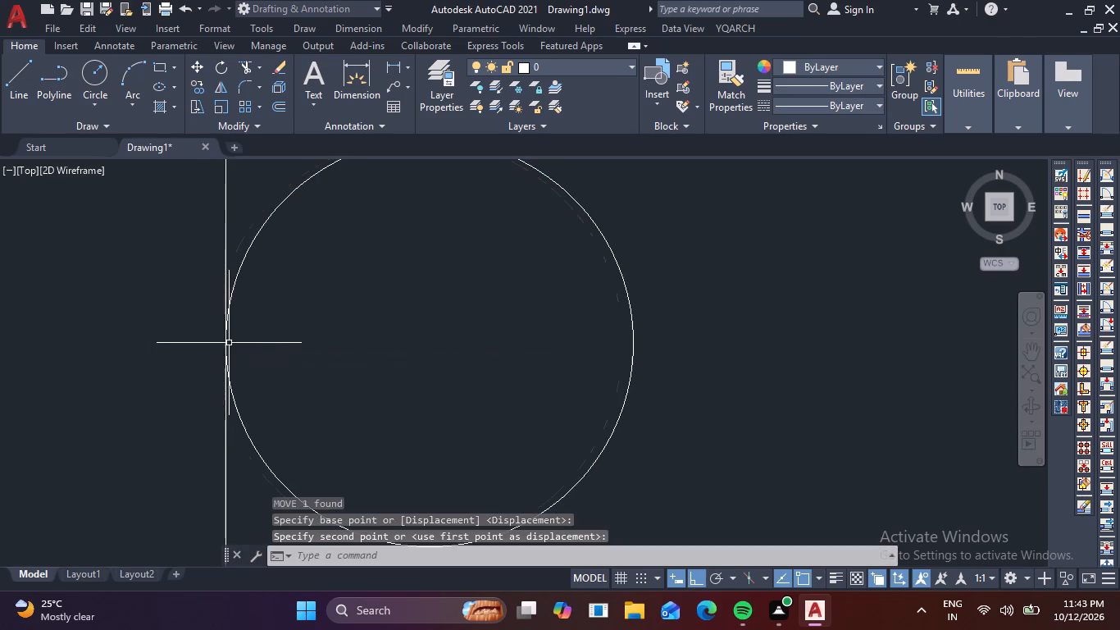
Move the lower intermediate circle on the right edge inward, aligning its right quadrant with the square's edge.
scroll(229, 343, "down", 4)
scroll(505, 372, "down", 2)
middle_click_drag(603, 362, 276, 329)
scroll(299, 336, "down", 3)
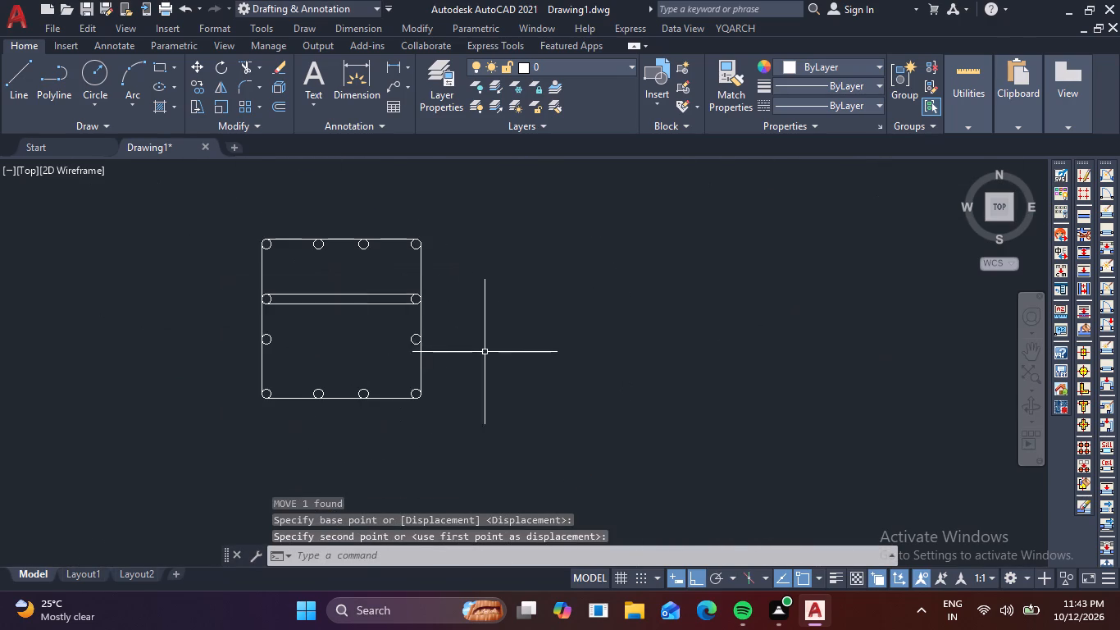
scroll(429, 332, "up", 5)
left_click(282, 374)
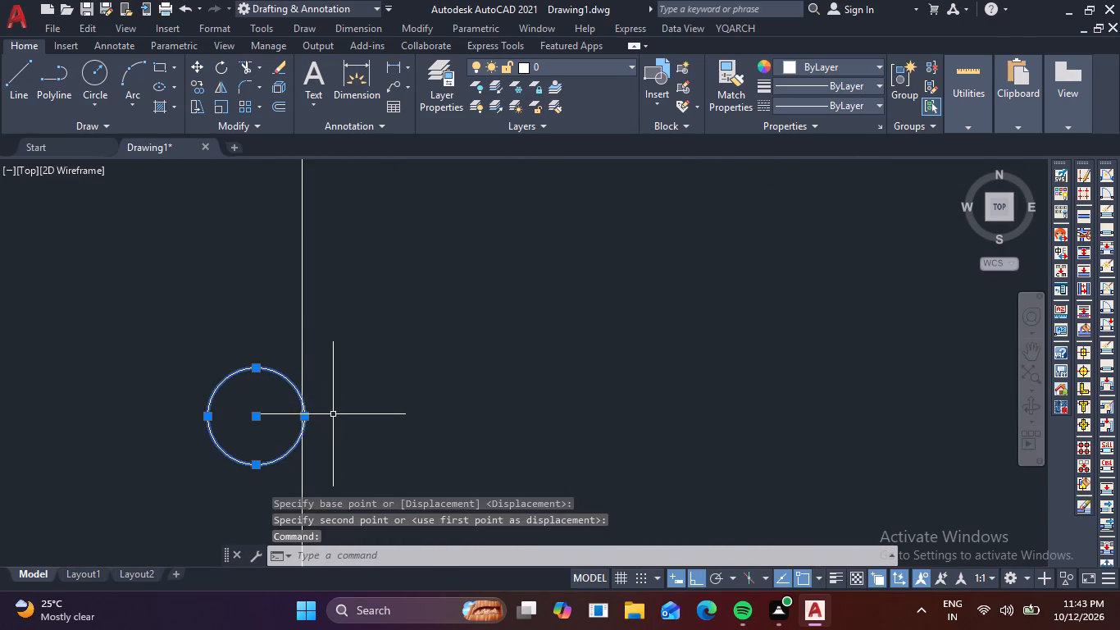
key("m")
key("space")
scroll(323, 448, "up", 3)
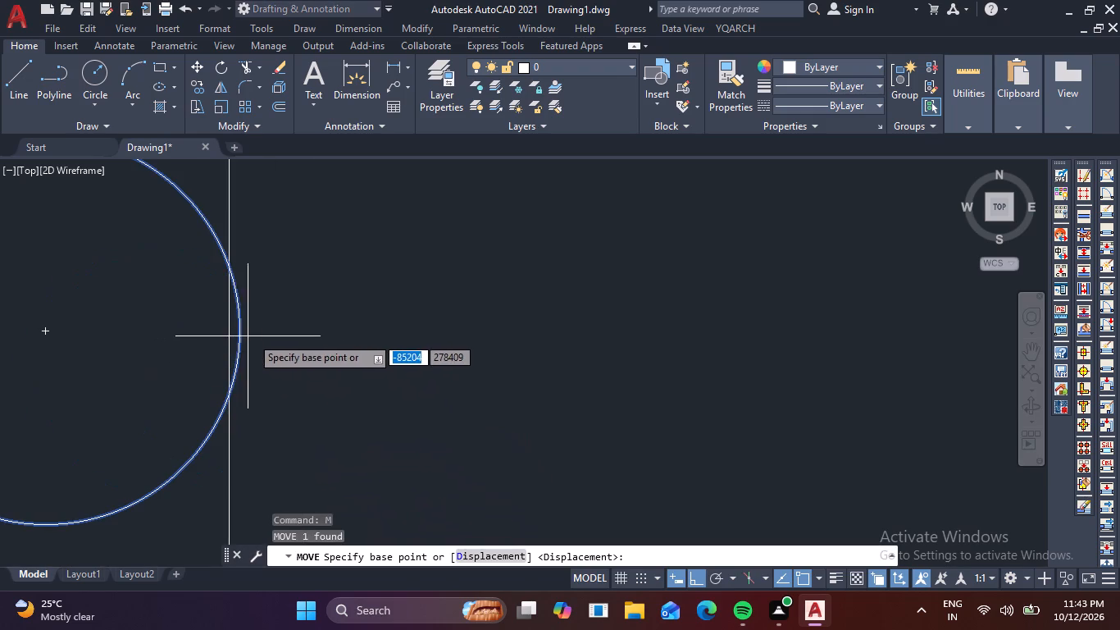
left_click(240, 333)
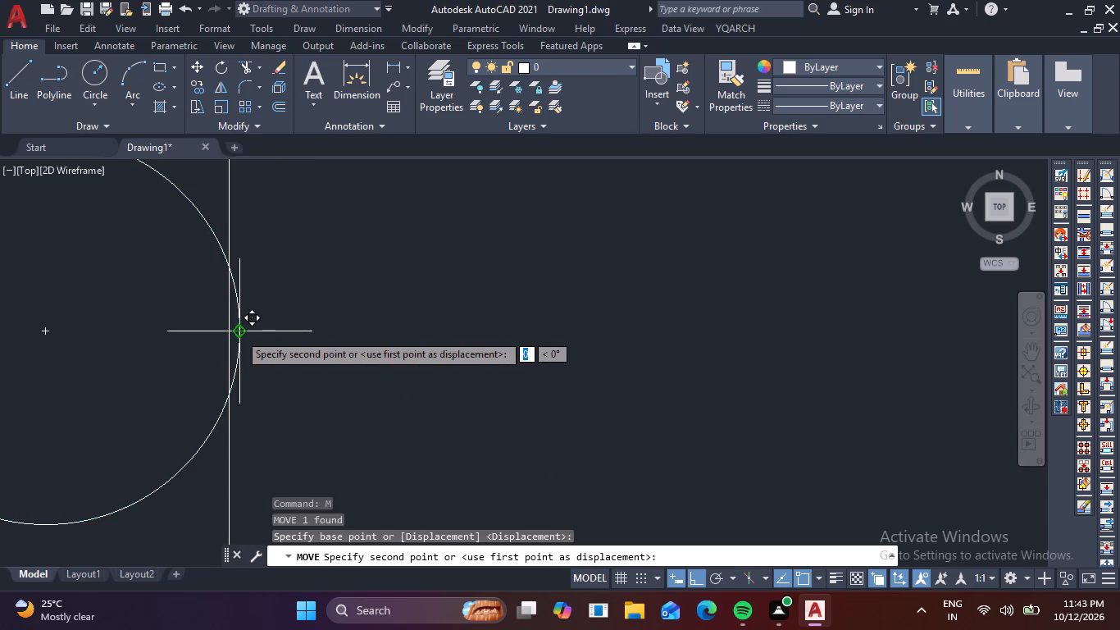
left_click(229, 333)
scroll(264, 334, "down", 2)
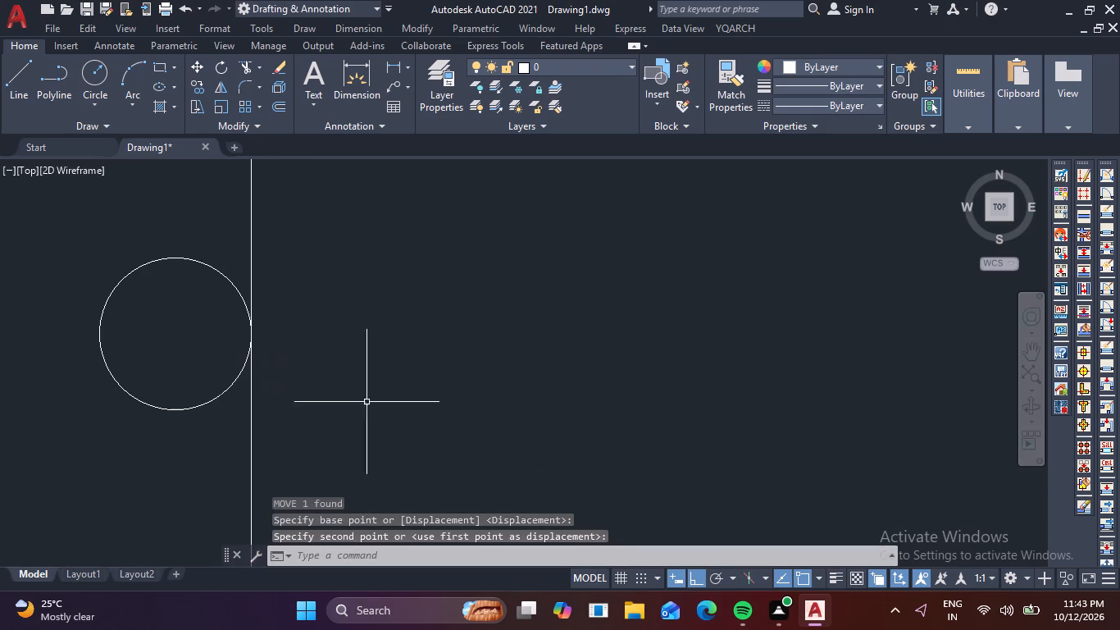
scroll(420, 331, "down", 5)
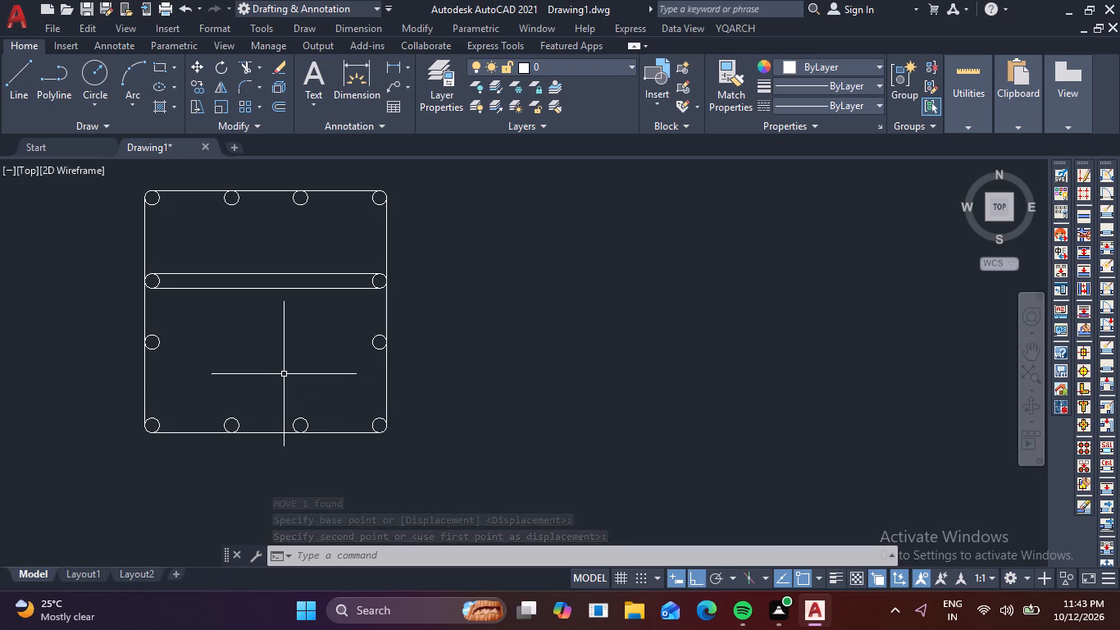
Erase the lower of the two horizontal tie lines joining the upper intermediate circles.
key("Escape")
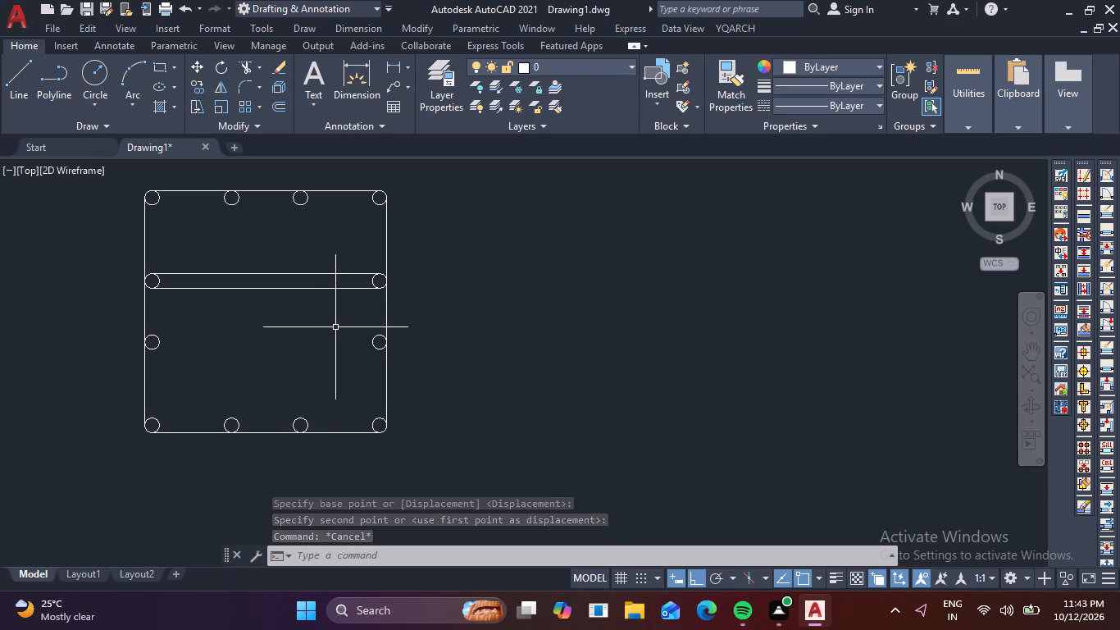
scroll(327, 263, "up", 1)
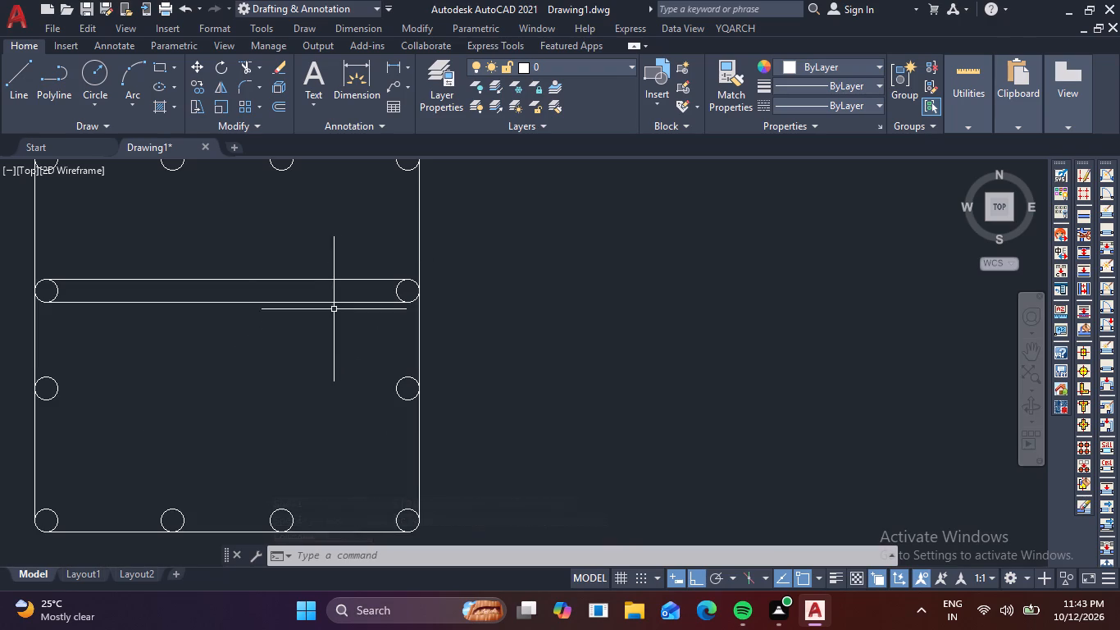
left_click(335, 308)
left_click(312, 287)
key("Delete")
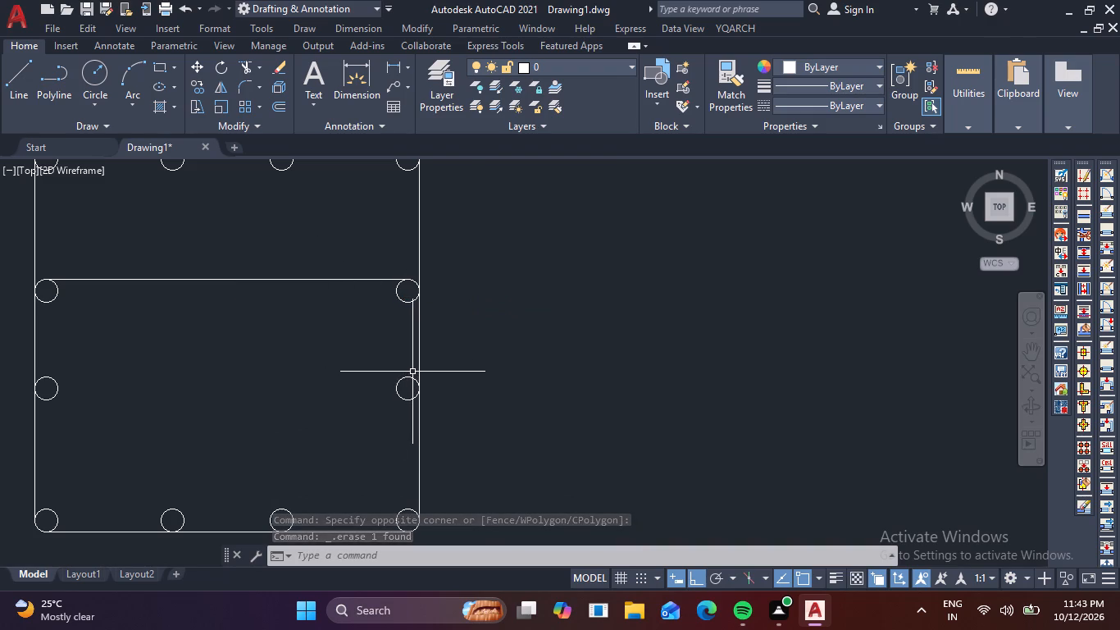
key("space")
key("Escape")
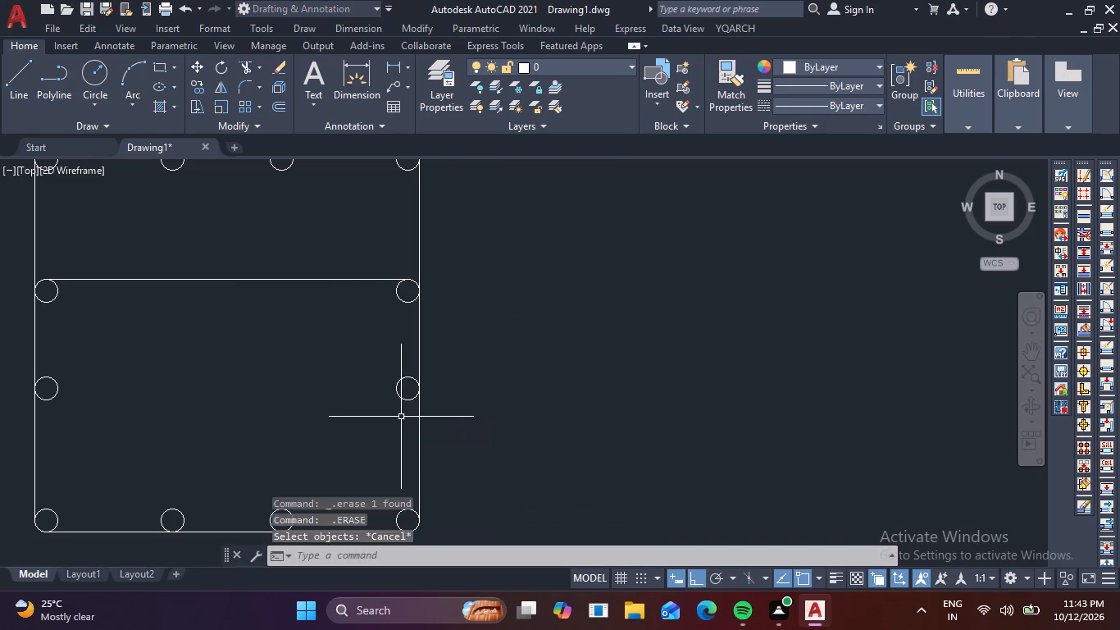
Draw a horizontal tie line tangent to the undersides of the lower intermediate circles, from the right edge to the left edge.
type("L")
key("space")
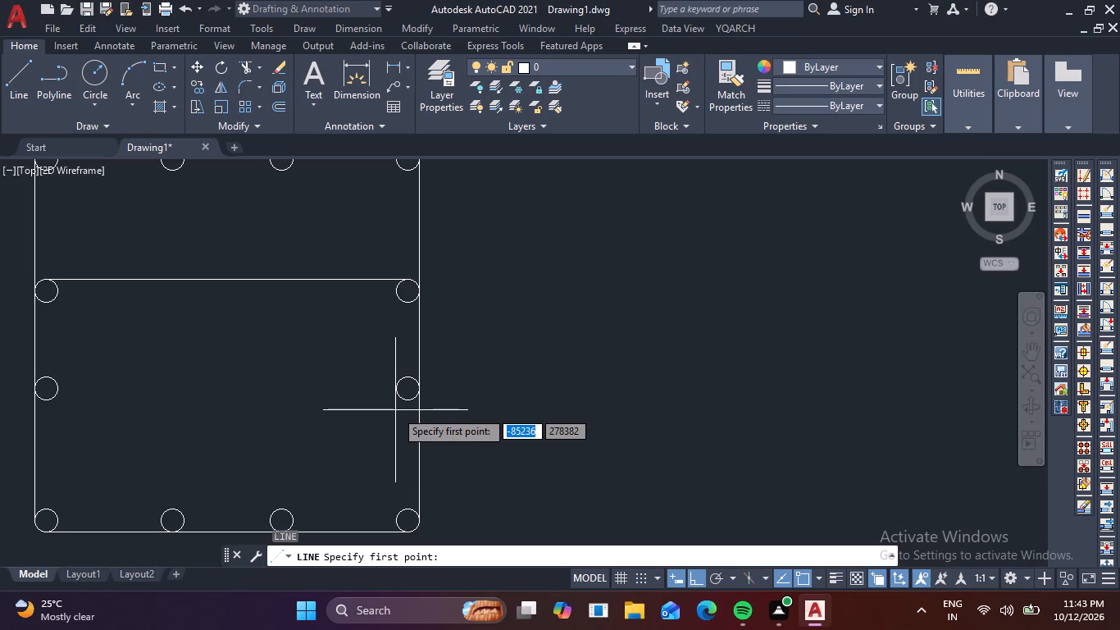
type("TAN")
key("space")
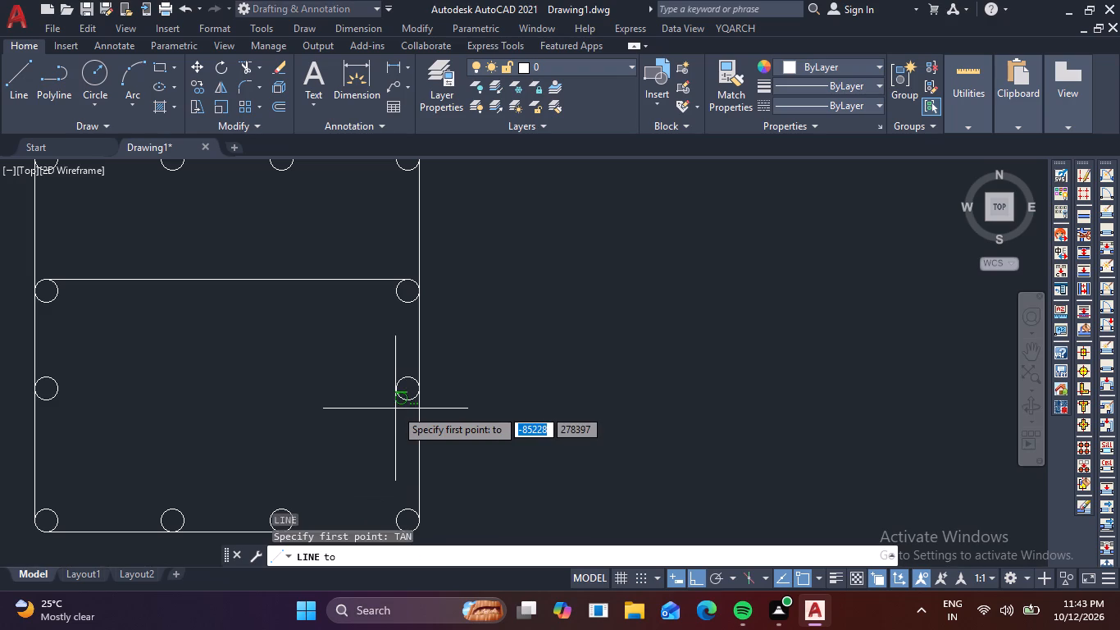
left_click(411, 400)
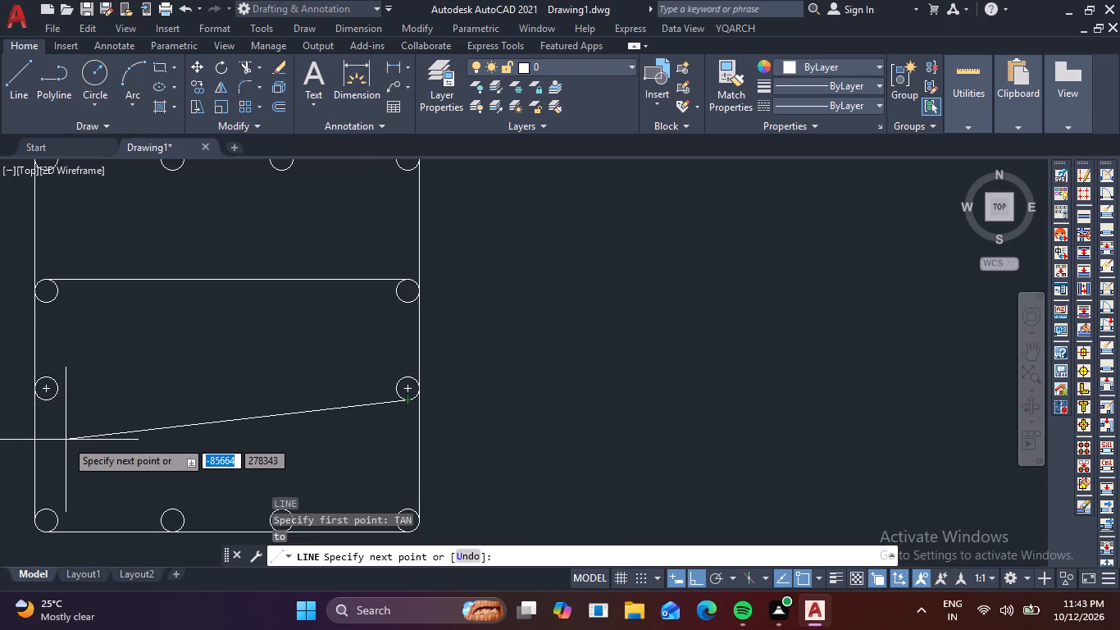
type("TAN")
key("space")
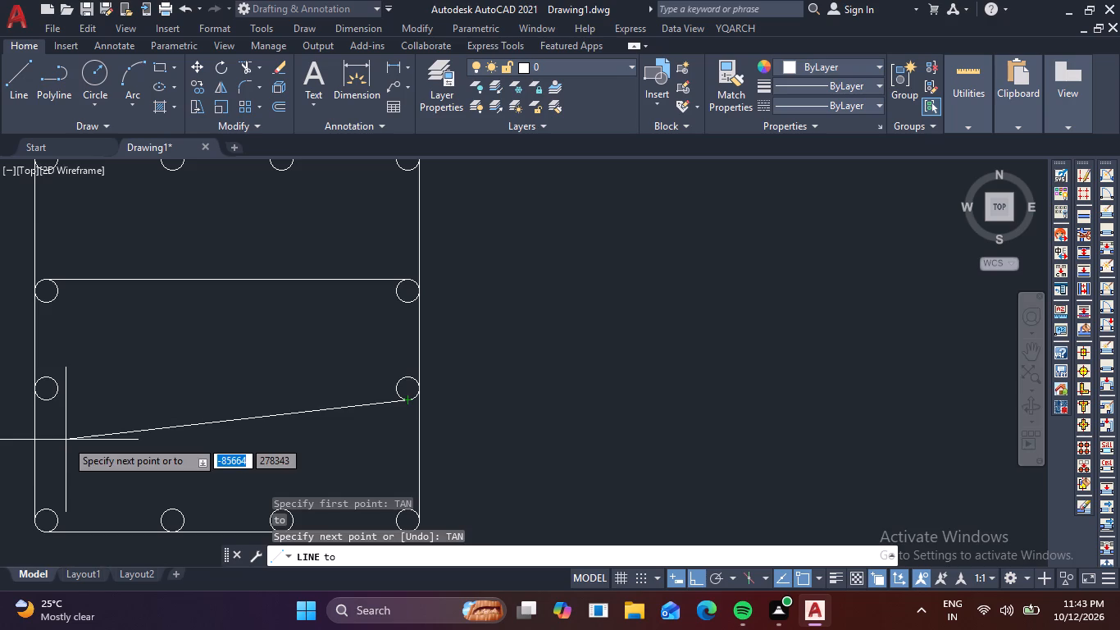
scroll(23, 397, "up", 3)
left_click(106, 413)
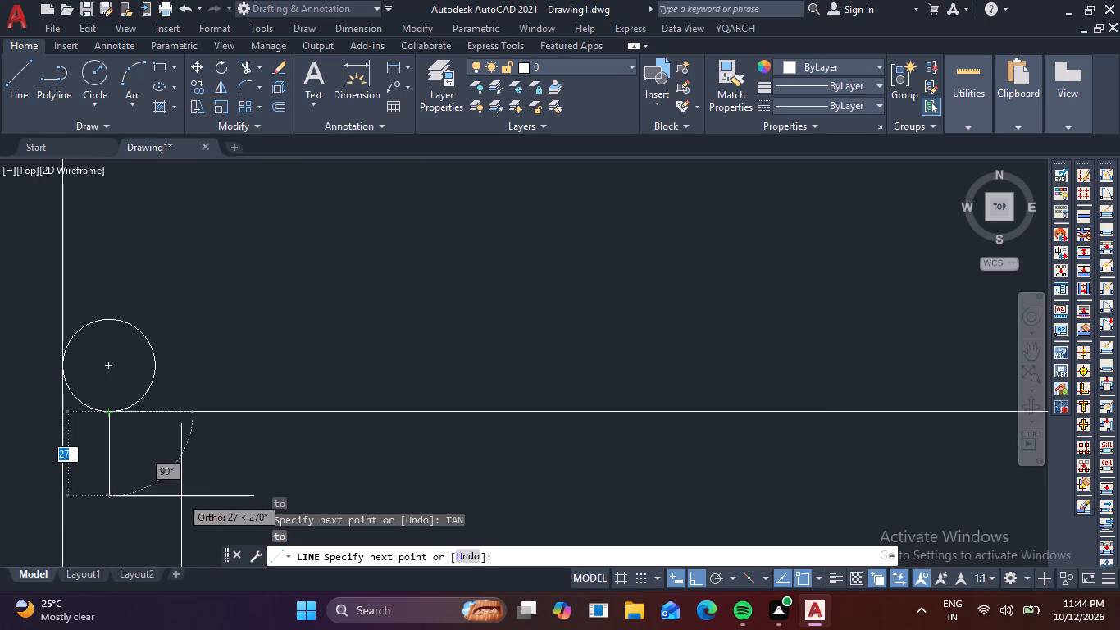
key("Escape")
scroll(210, 446, "down", 2)
scroll(242, 385, "down", 1)
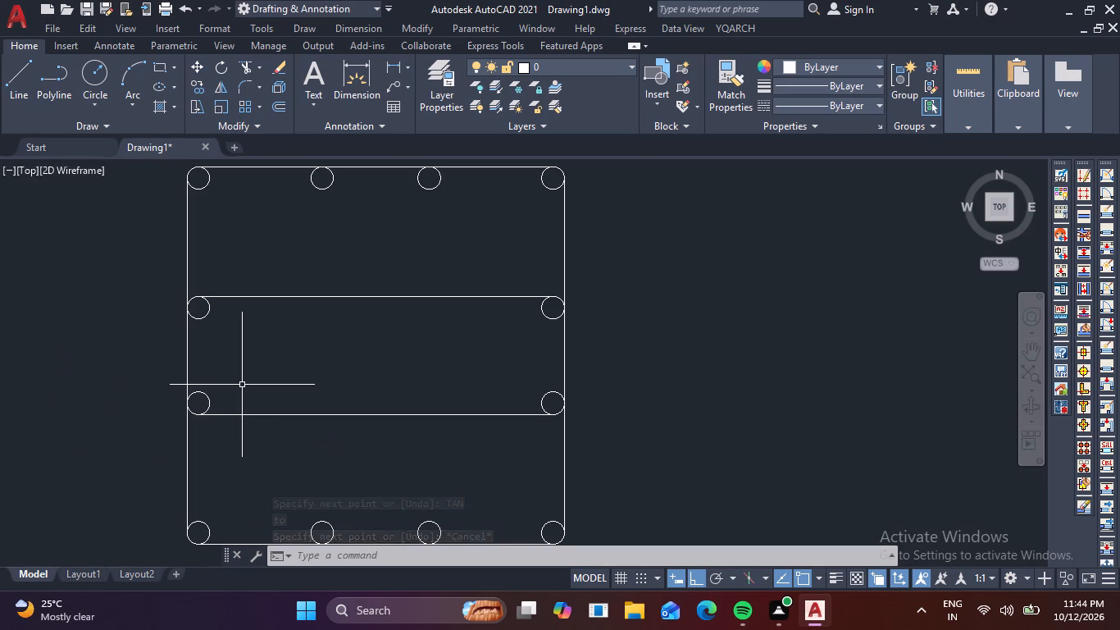
Draw a short hook line tangent to the top of the upper-left intermediate circle, sloping down into the section.
type("L")
key("space")
type("TAN")
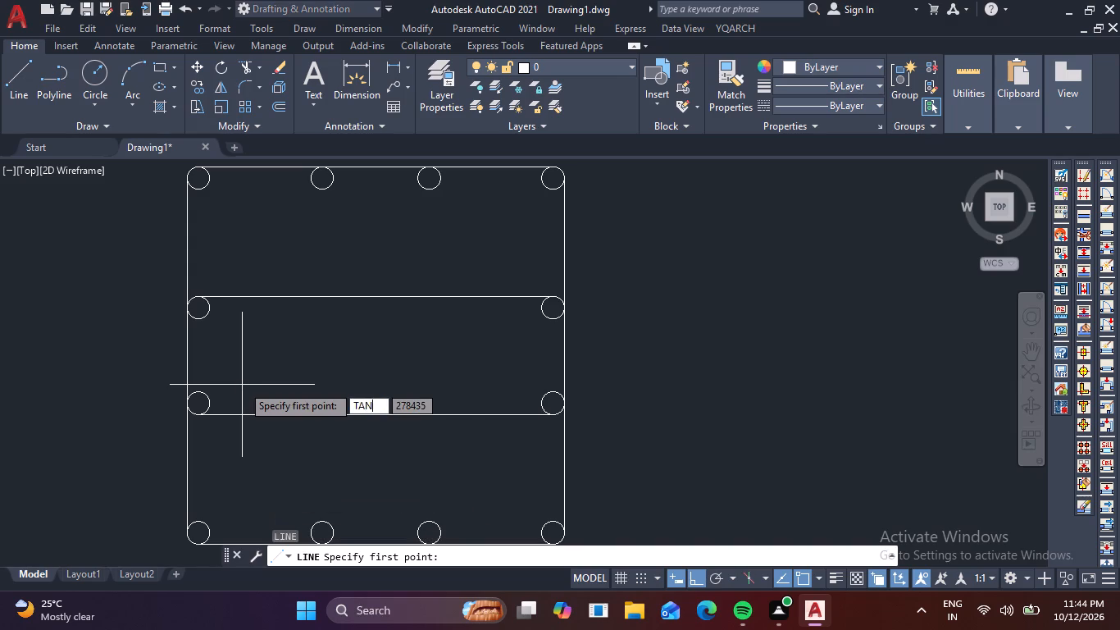
key("space")
scroll(188, 286, "up", 1)
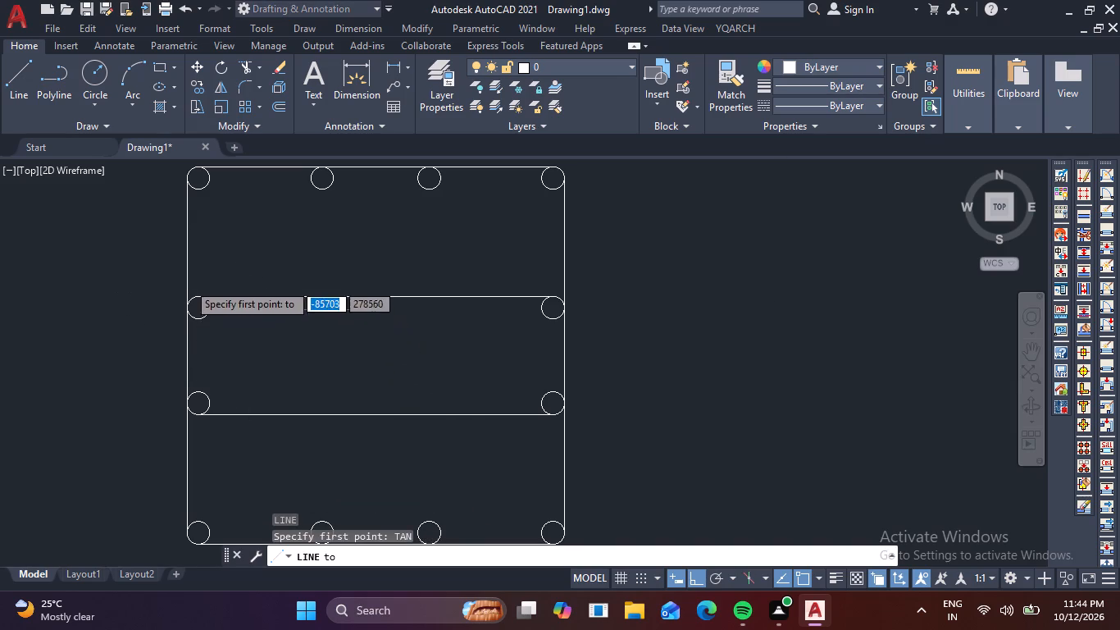
scroll(188, 281, "up", 1)
middle_click_drag(255, 249, 292, 313)
scroll(294, 314, "down", 3)
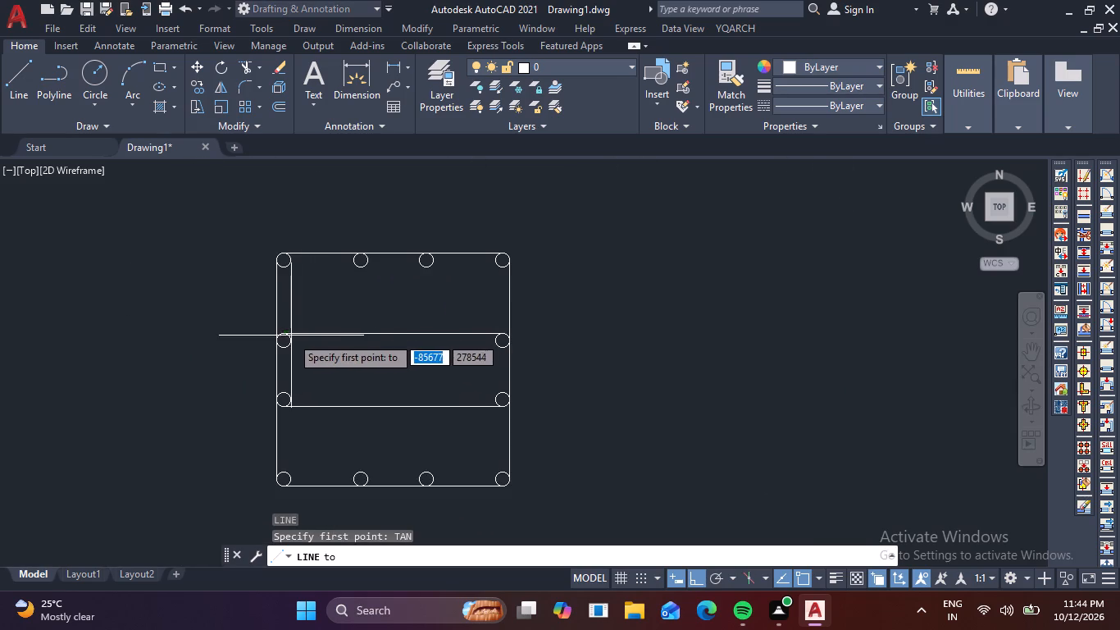
scroll(289, 338, "up", 3)
left_click(266, 321)
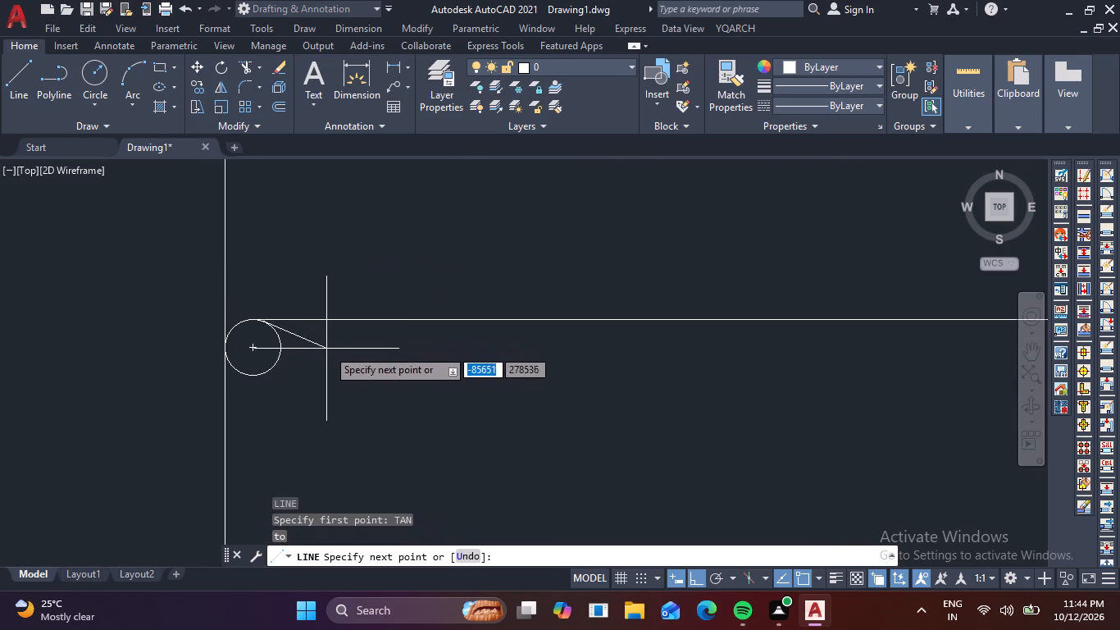
left_click(355, 362)
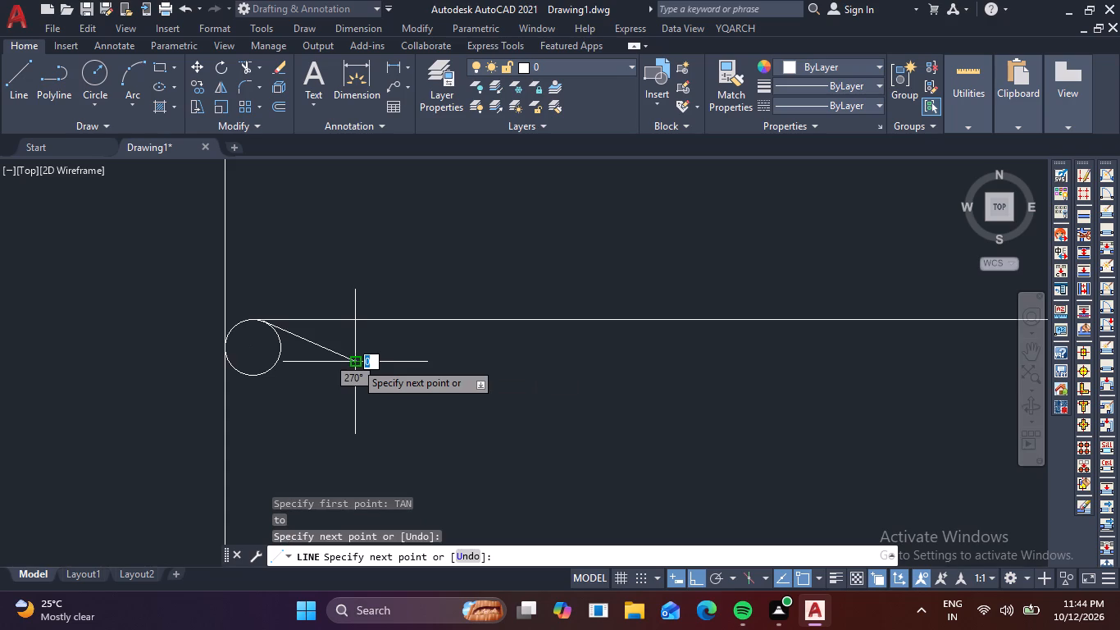
key("space")
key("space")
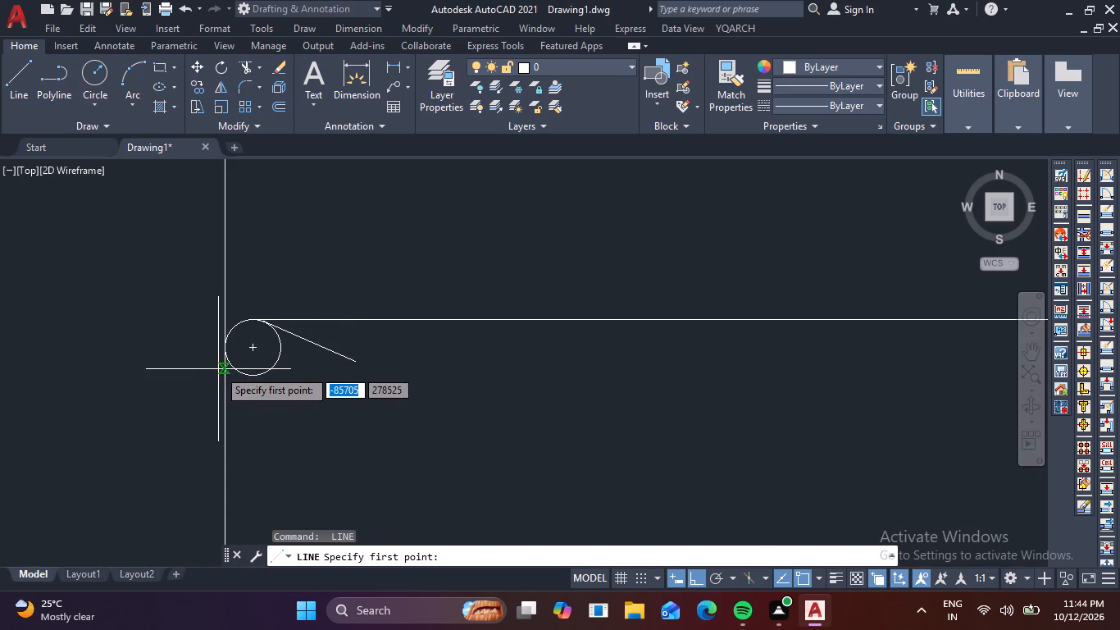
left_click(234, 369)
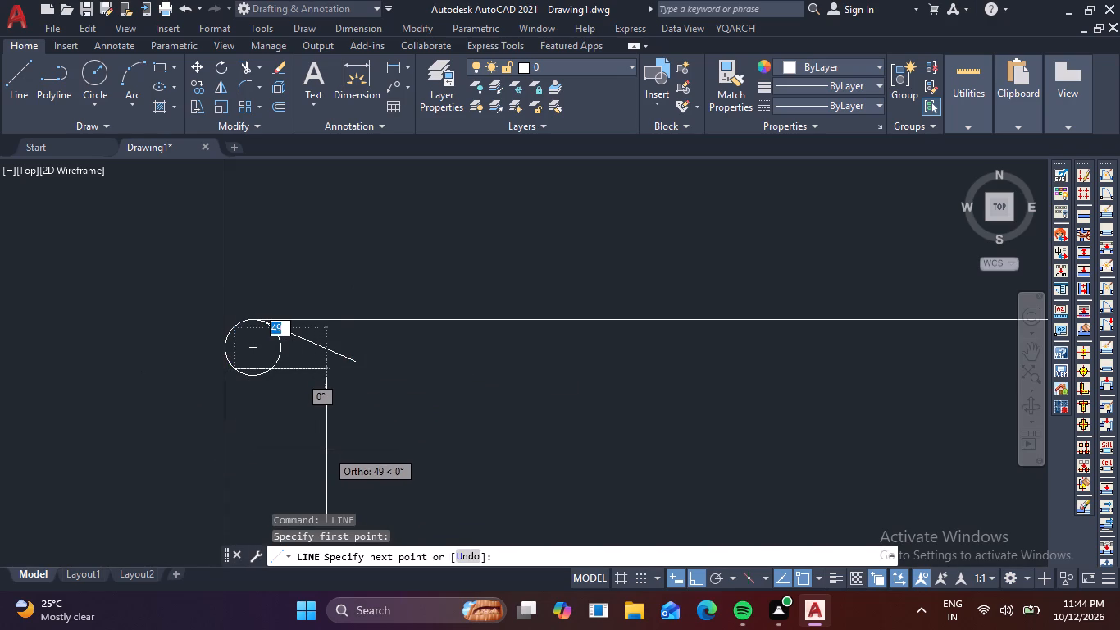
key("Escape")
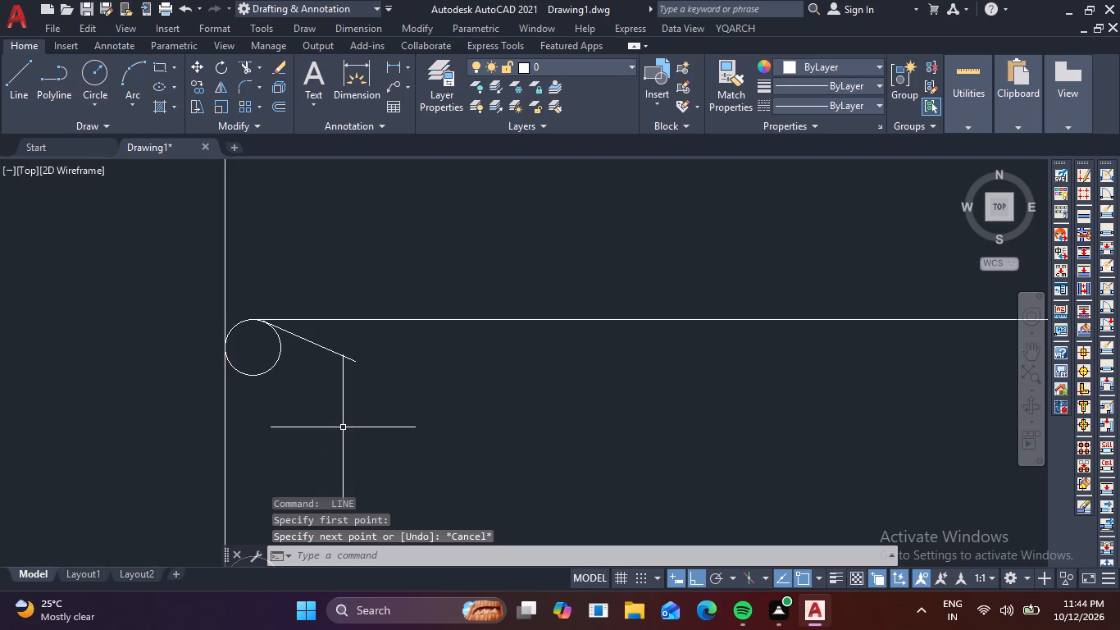
Draw a second hook line tangent to the same circle's underside, parallel to the first and ending square with its end.
type("L TAN")
key("space")
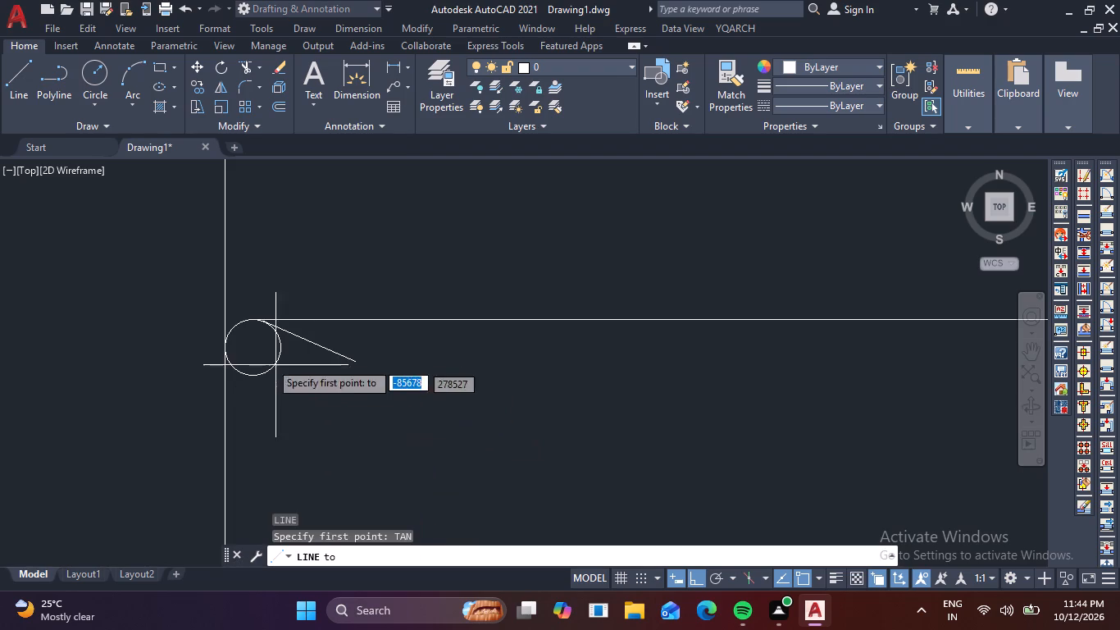
left_click(236, 367)
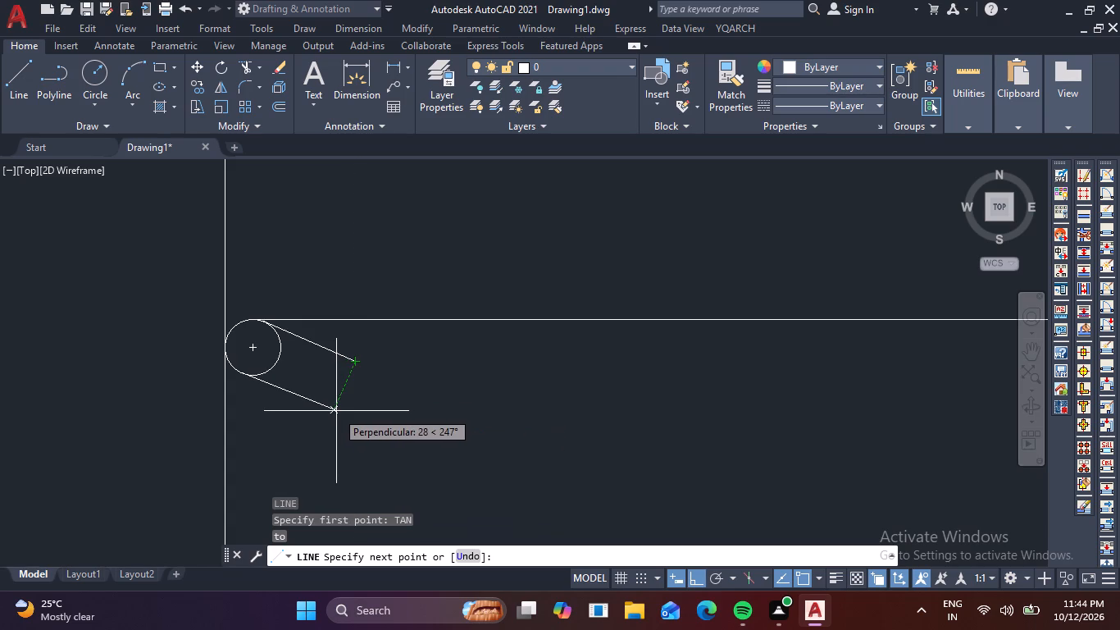
left_click(336, 411)
key("Escape")
scroll(416, 418, "down", 3)
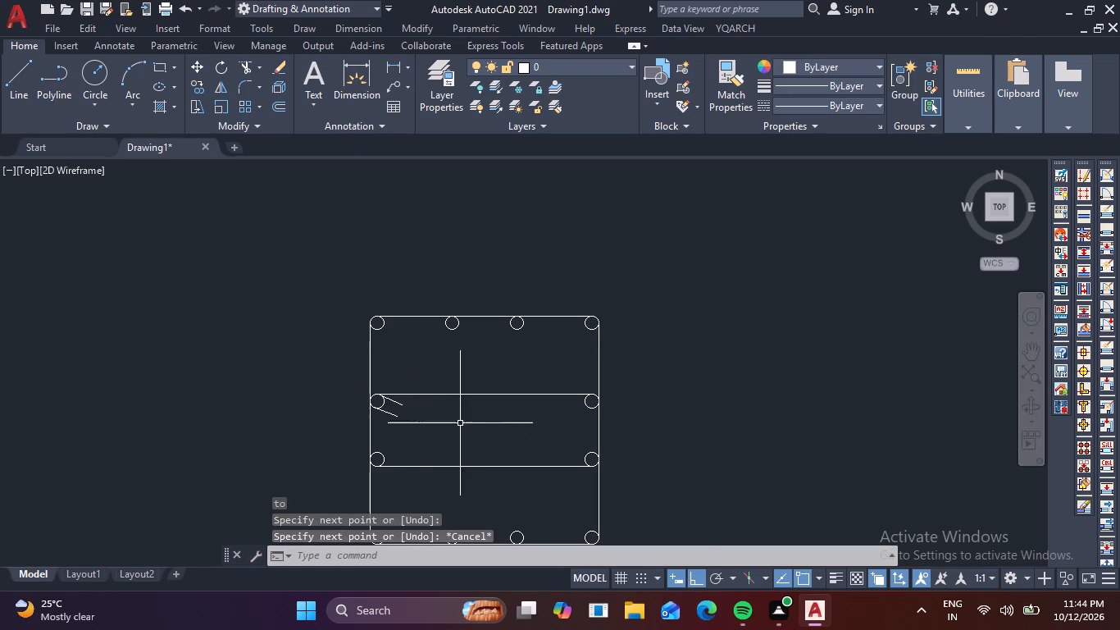
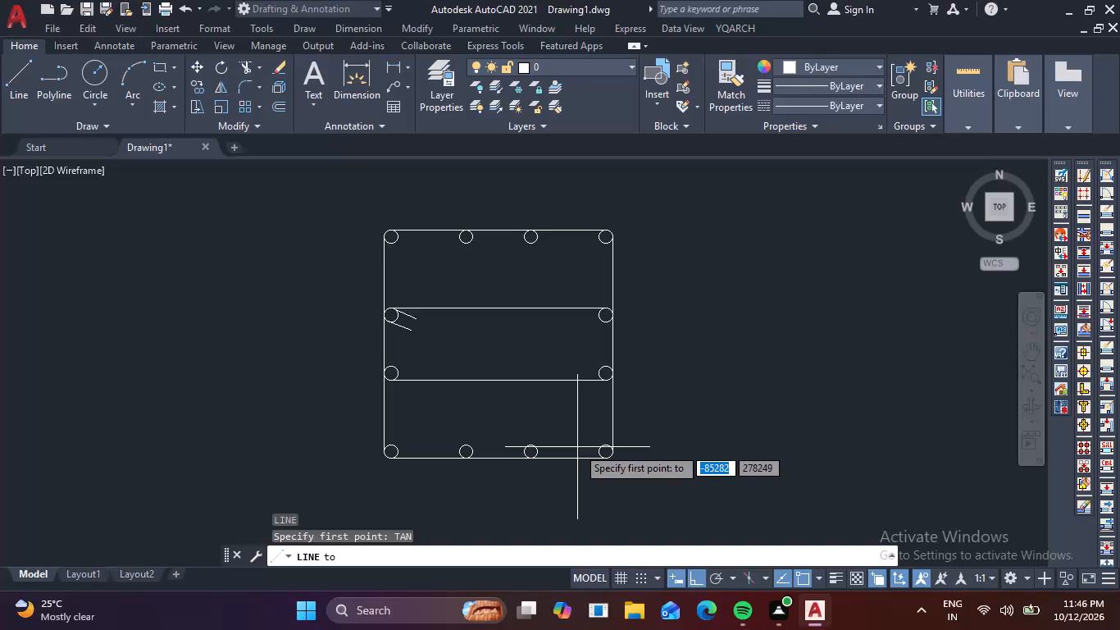
Draw a vertical line tangent to the outer right sides of the third bottom and third top bar circles.
scroll(537, 455, "up", 2)
left_click(534, 450)
scroll(591, 277, "down", 1)
middle_click_drag(585, 291, 570, 424)
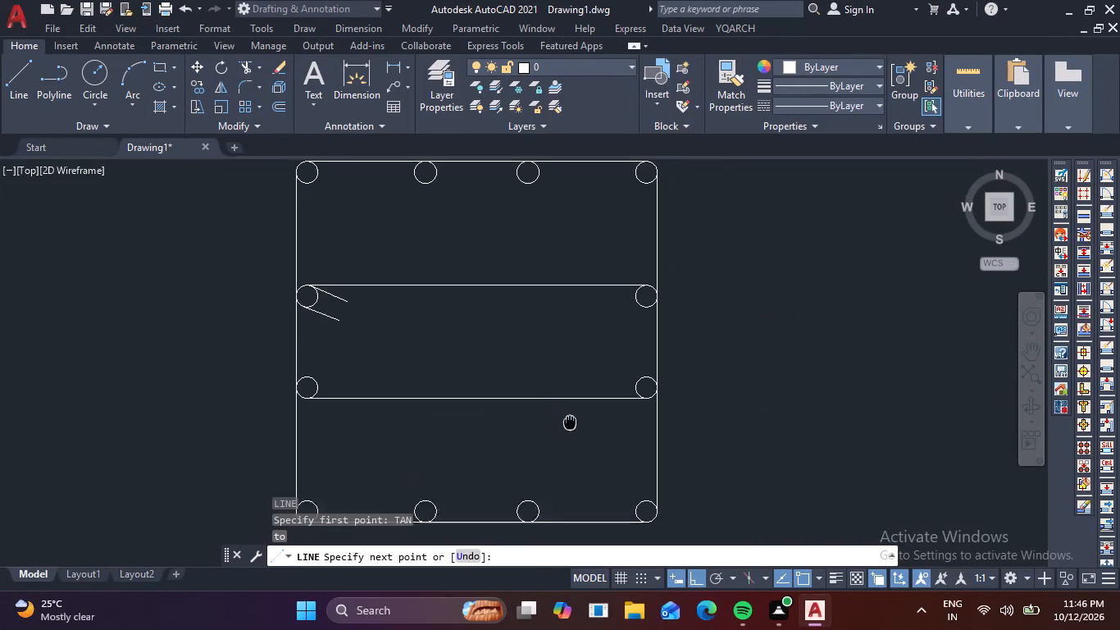
middle_click_drag(570, 424, 570, 435)
scroll(551, 155, "up", 3)
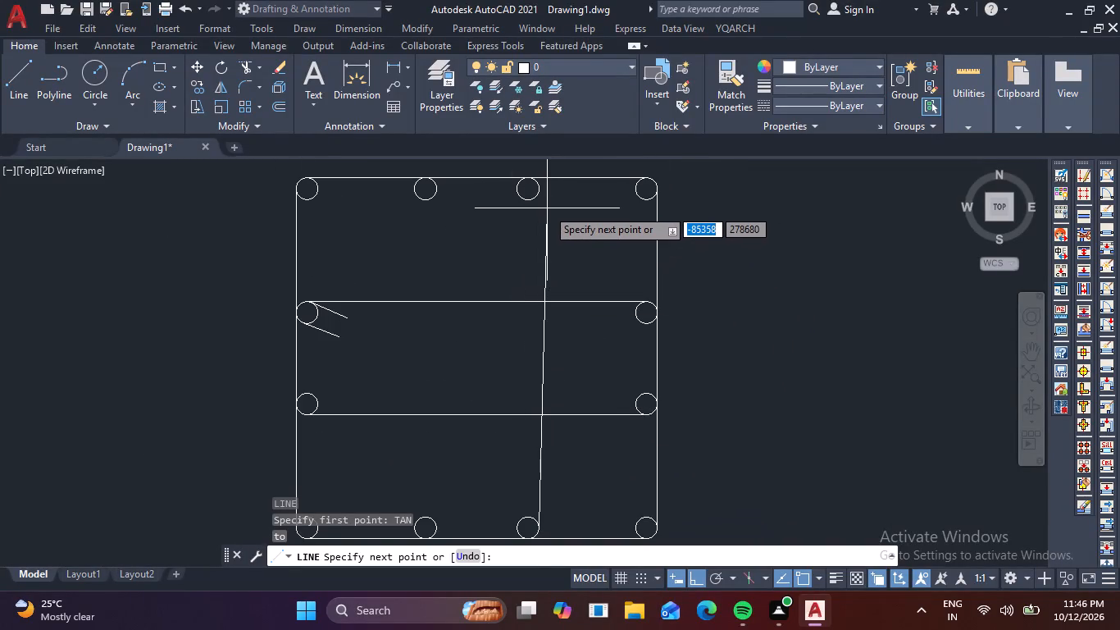
type("TAN")
key("space")
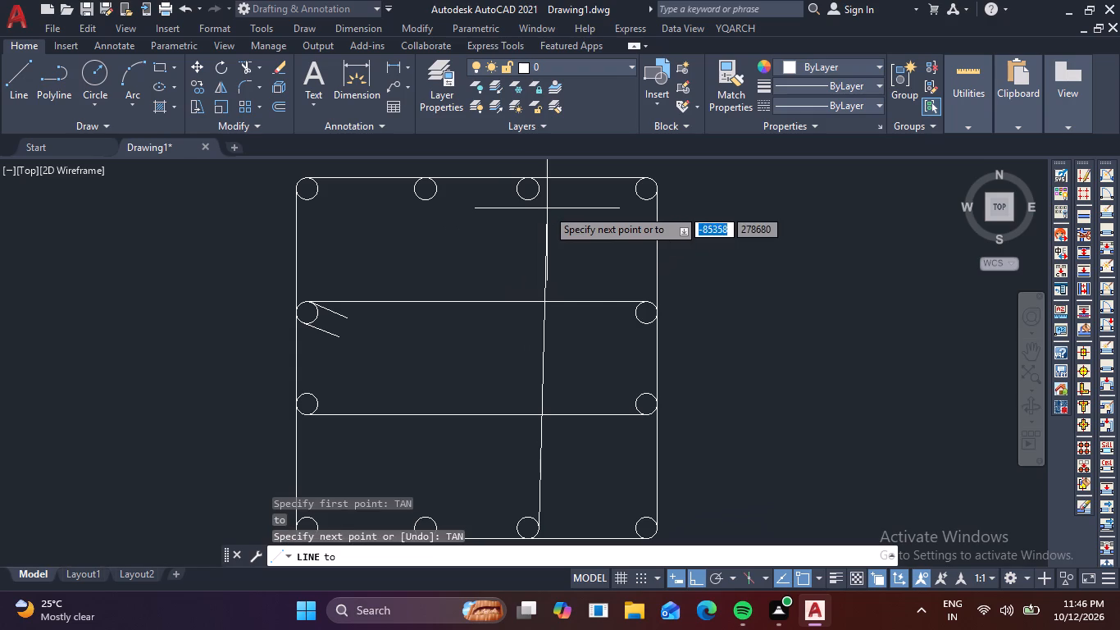
scroll(540, 190, "up", 3)
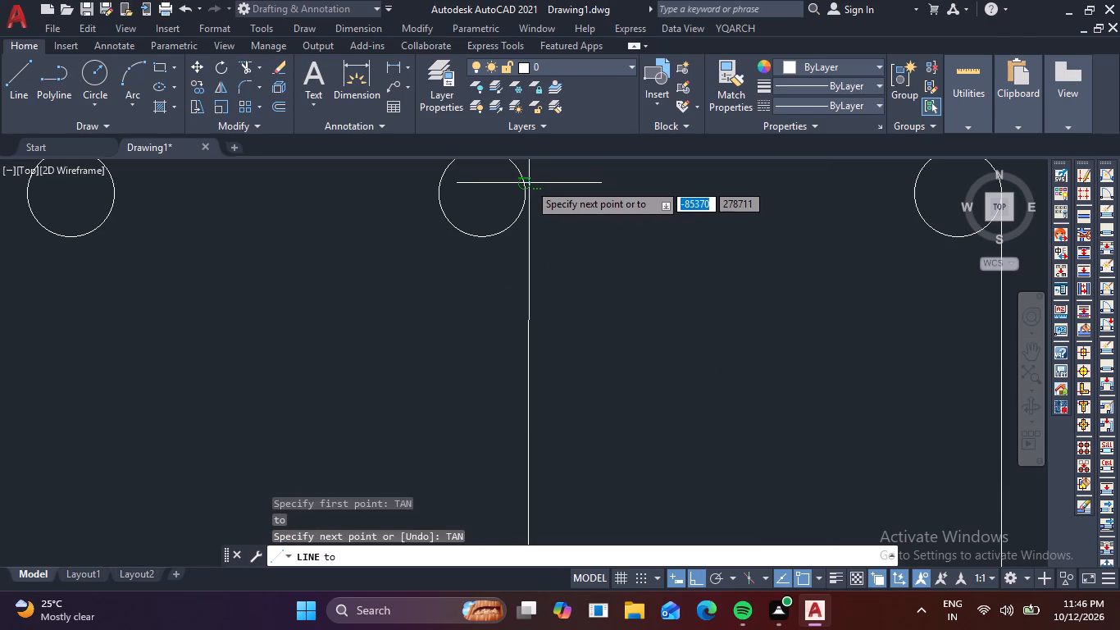
left_click(528, 185)
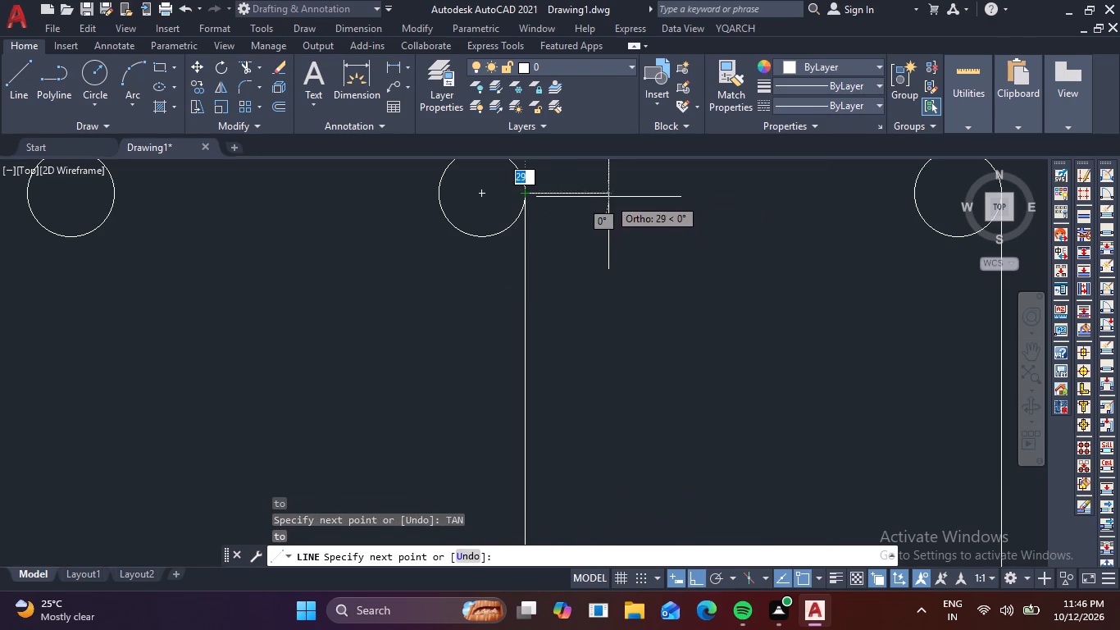
scroll(608, 197, "down", 3)
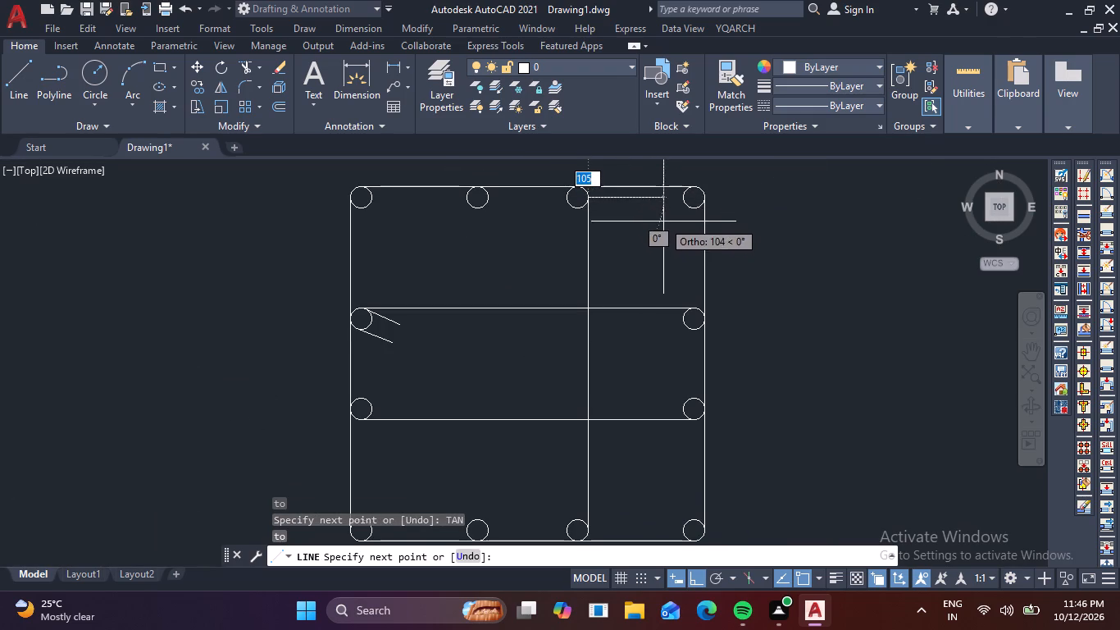
key("Escape")
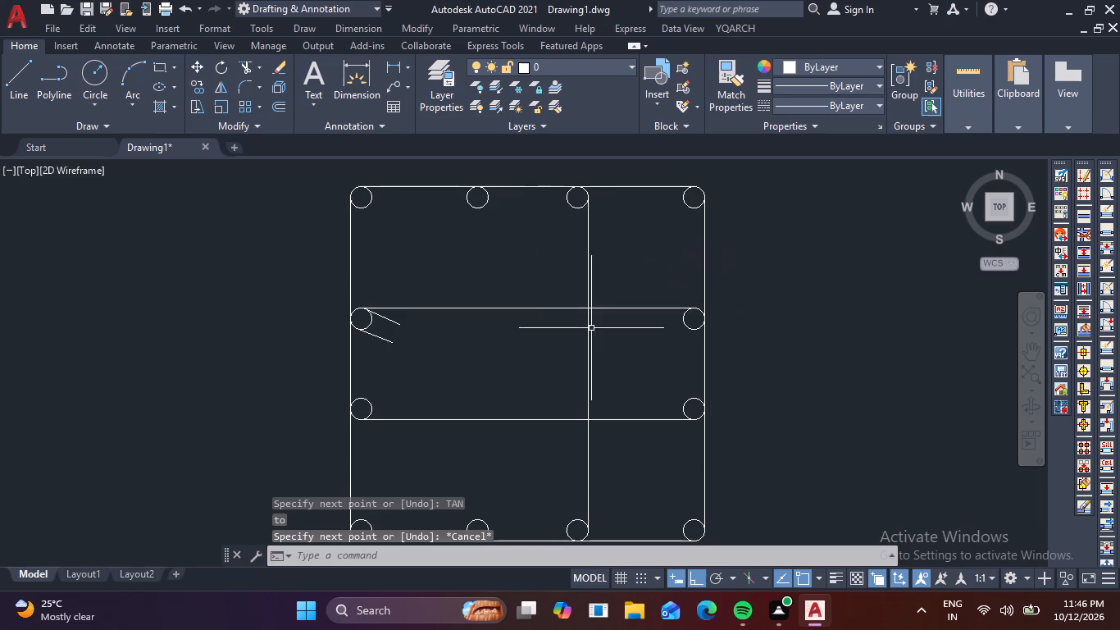
Draw a vertical line tangent to the outer left sides of the second bottom and second top bar circles.
middle_click_drag(567, 362, 549, 281)
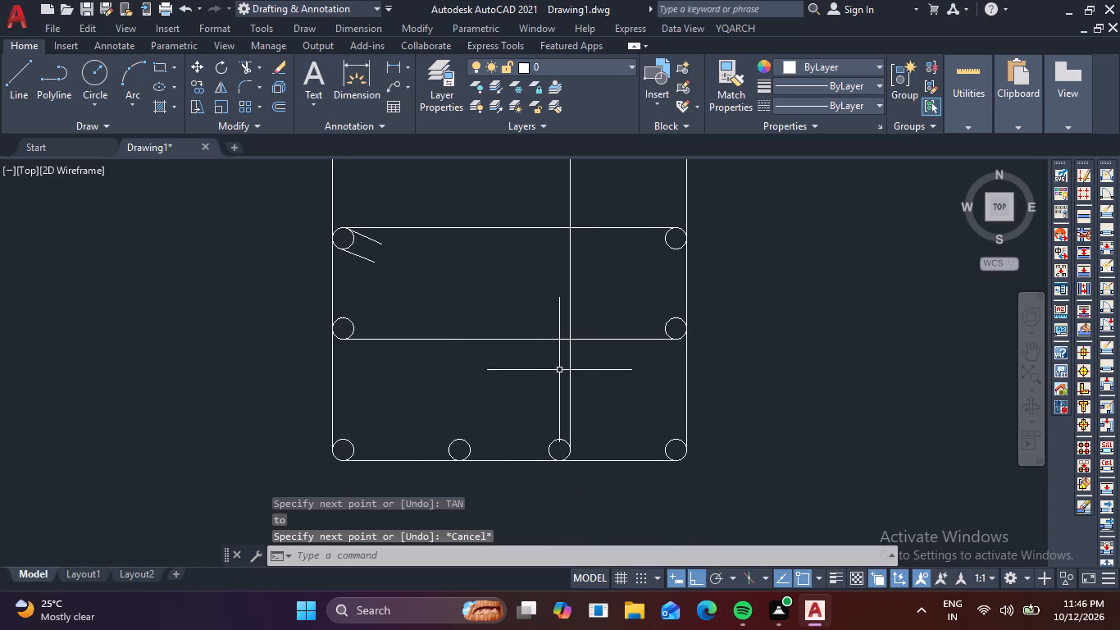
key("space")
type("TAN")
key("space")
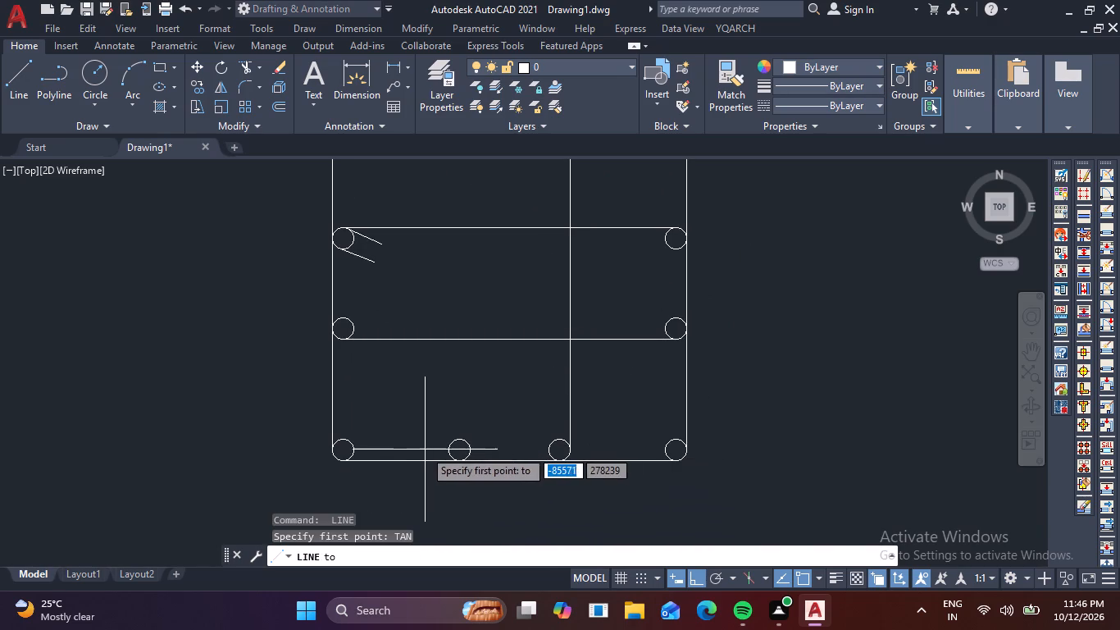
left_click(445, 451)
middle_click_drag(480, 299, 488, 387)
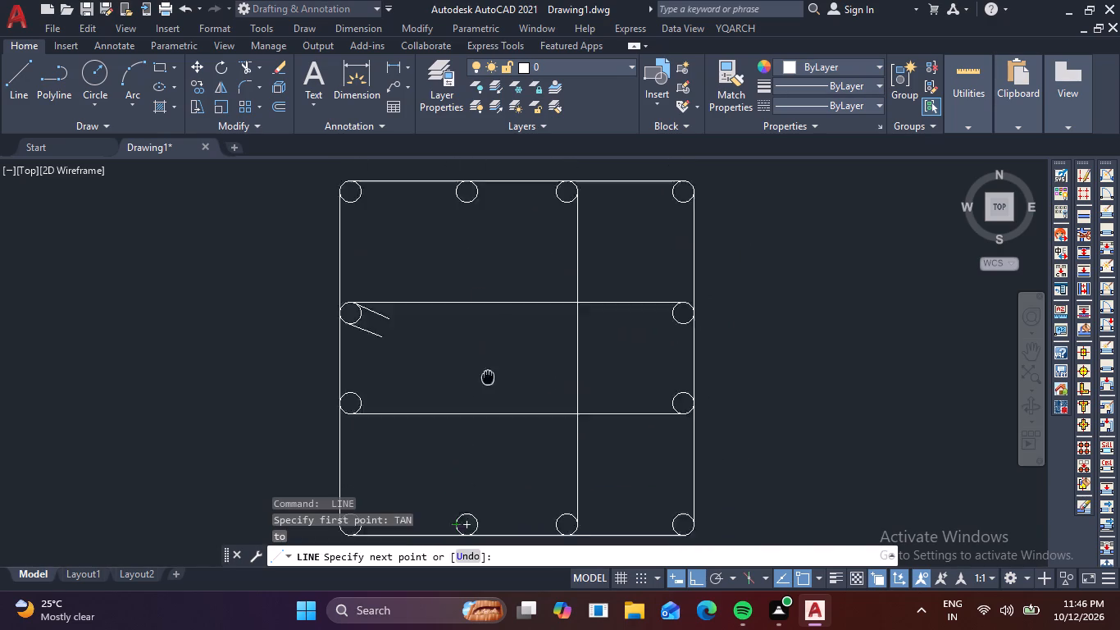
middle_click_drag(488, 387, 494, 477)
scroll(462, 302, "up", 3)
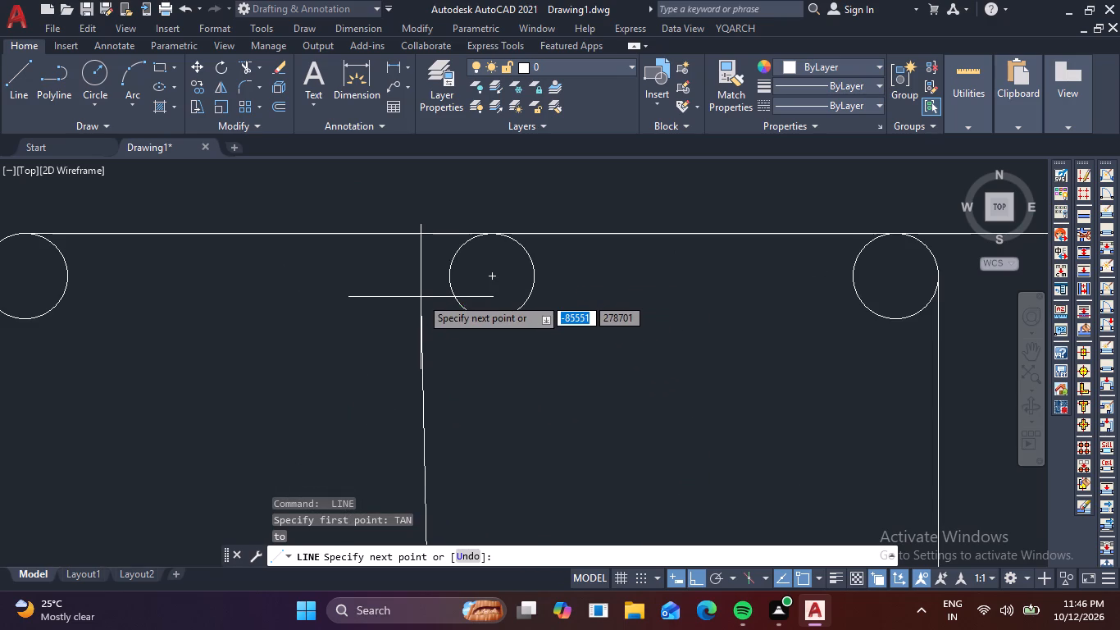
type("TAN")
key("space")
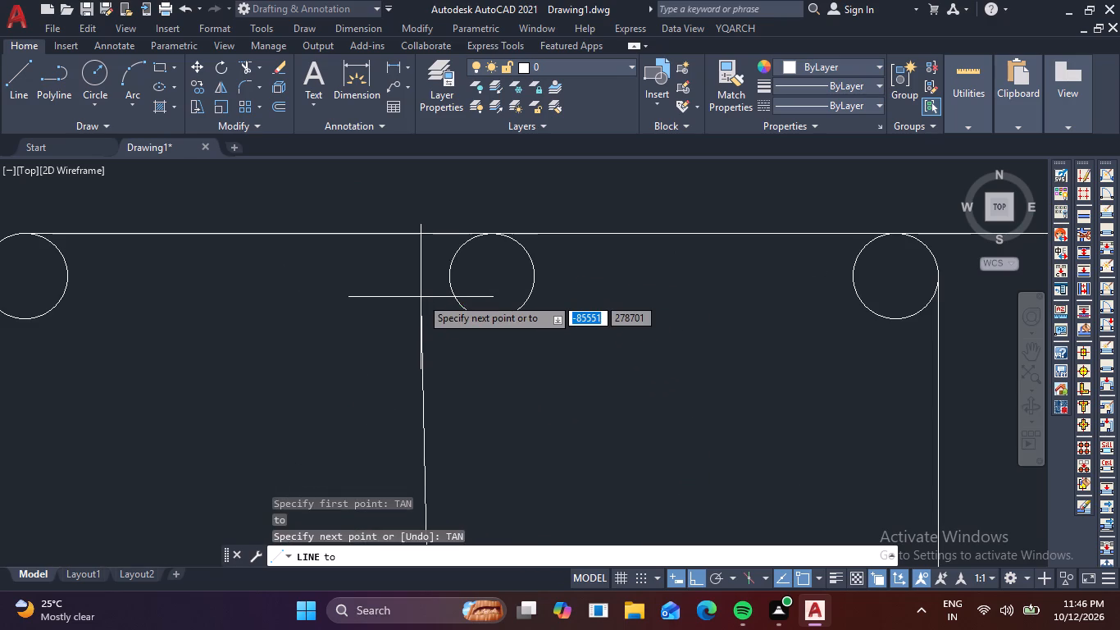
left_click(455, 249)
key("Escape")
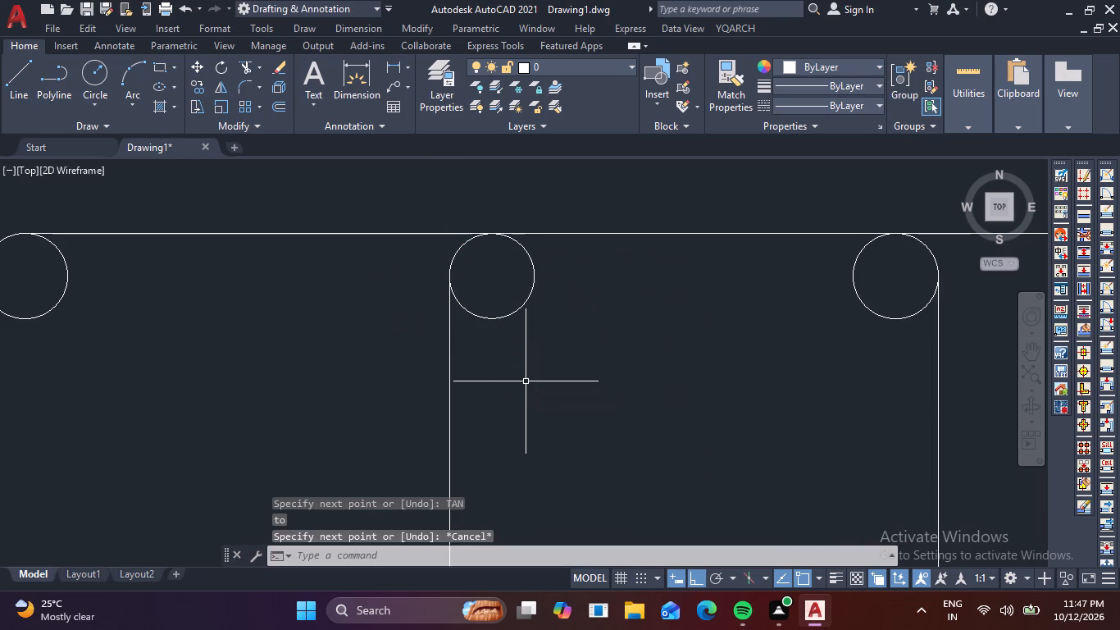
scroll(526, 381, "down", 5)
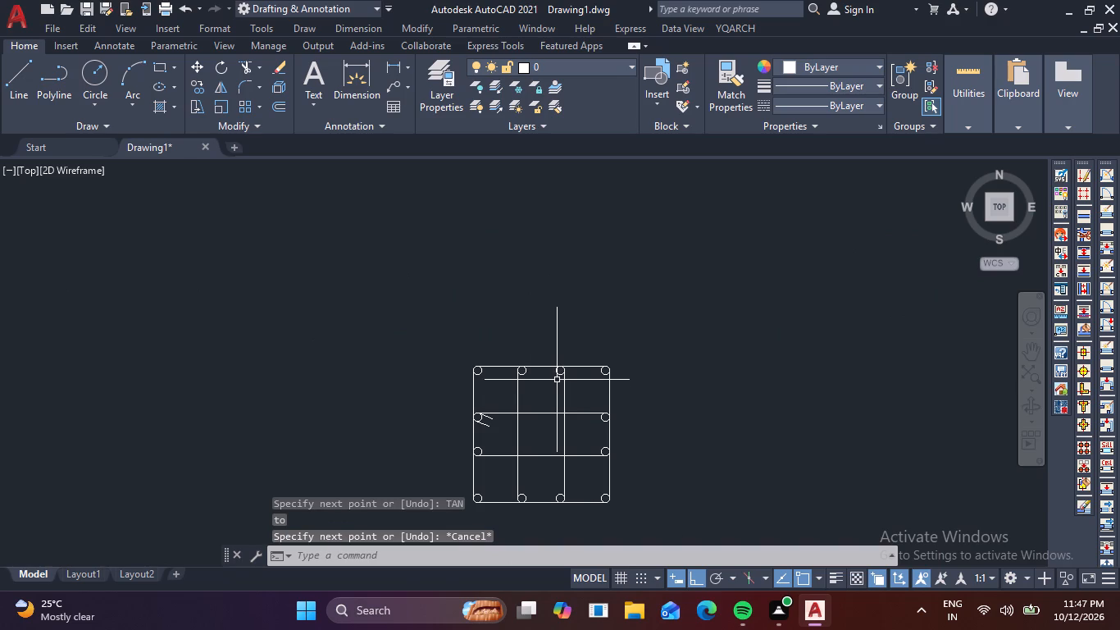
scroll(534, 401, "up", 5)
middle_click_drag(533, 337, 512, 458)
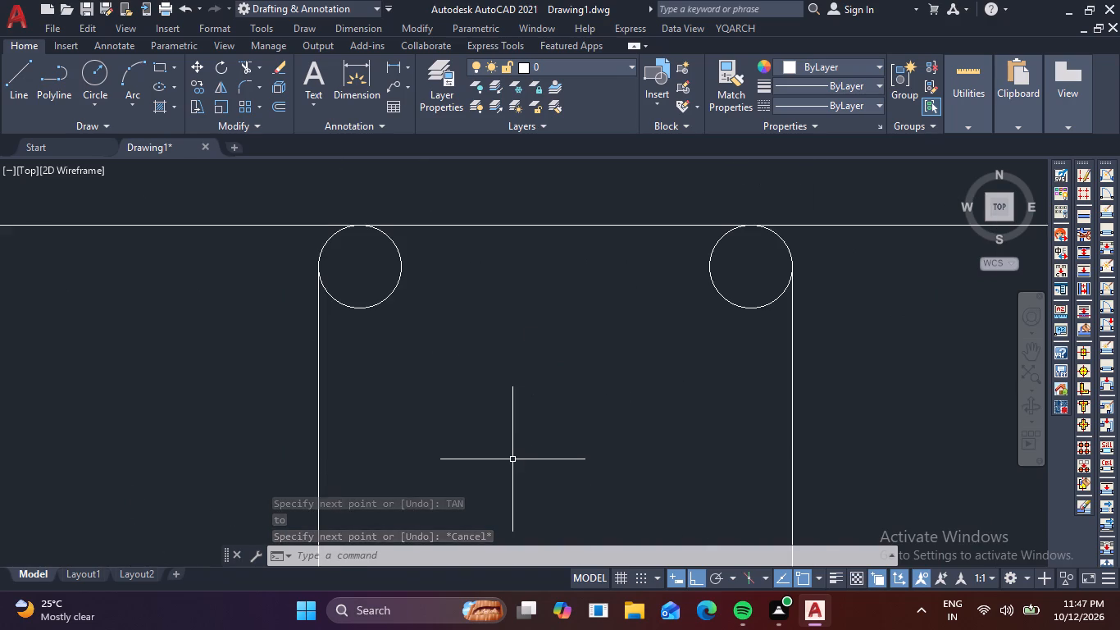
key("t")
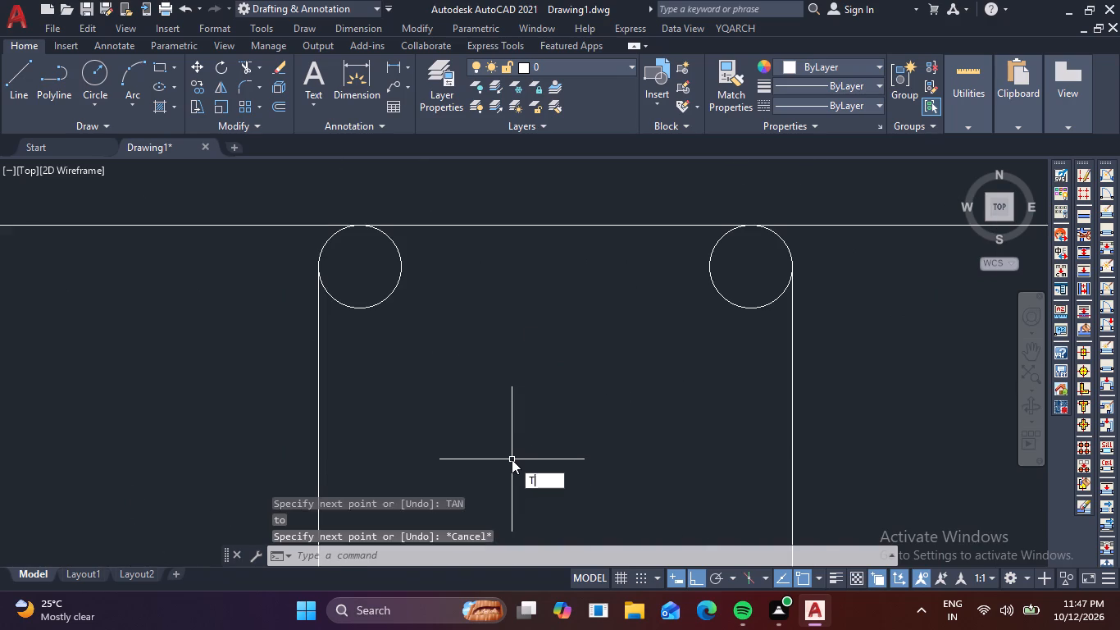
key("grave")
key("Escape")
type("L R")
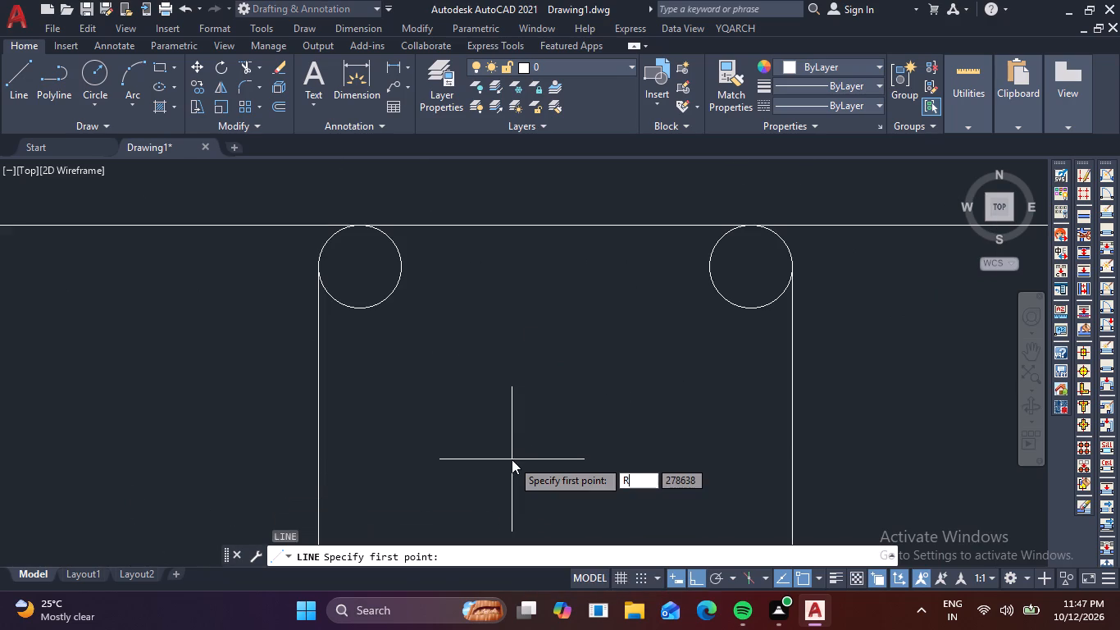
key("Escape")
Draw a hook at the second top bar as two parallel lines tangent to its circle, sloping down to the right inside the section.
type("L TAN")
key("space")
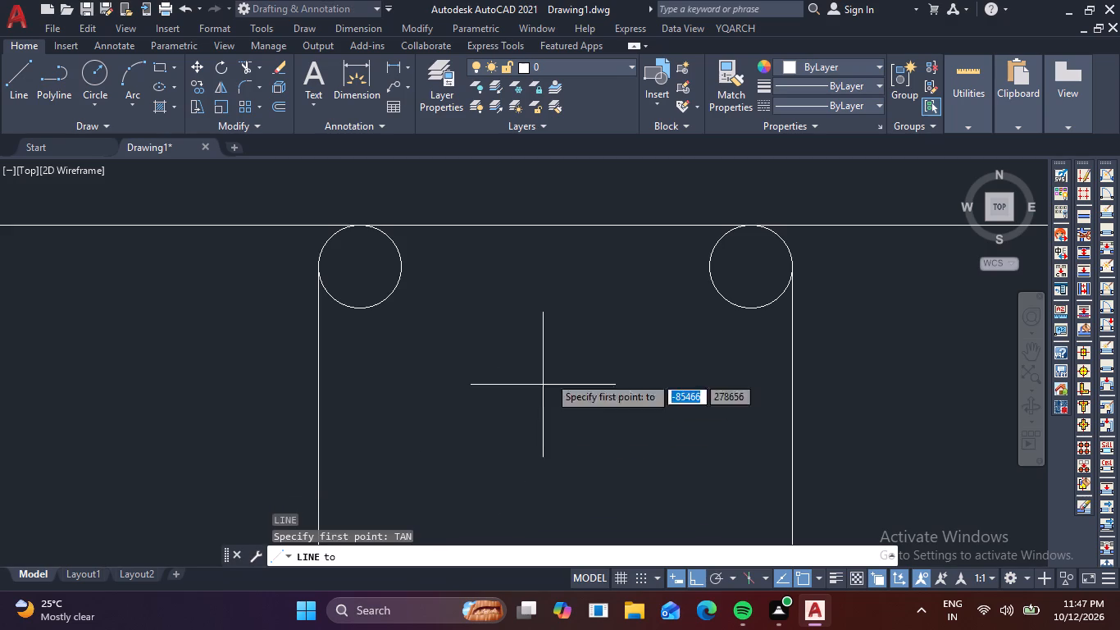
left_click(391, 235)
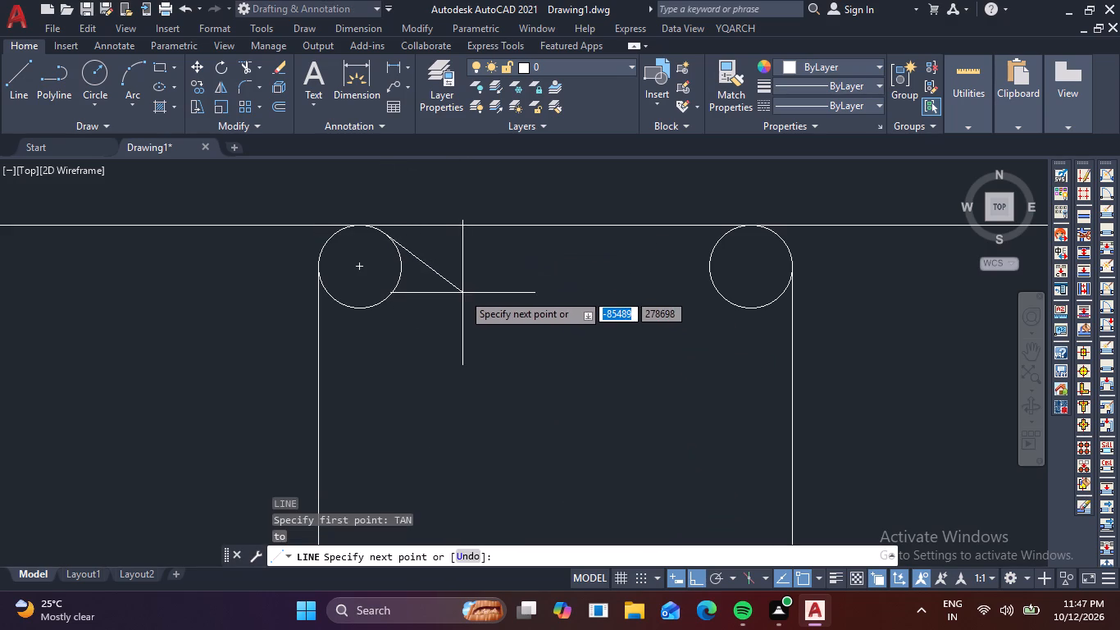
left_click(489, 300)
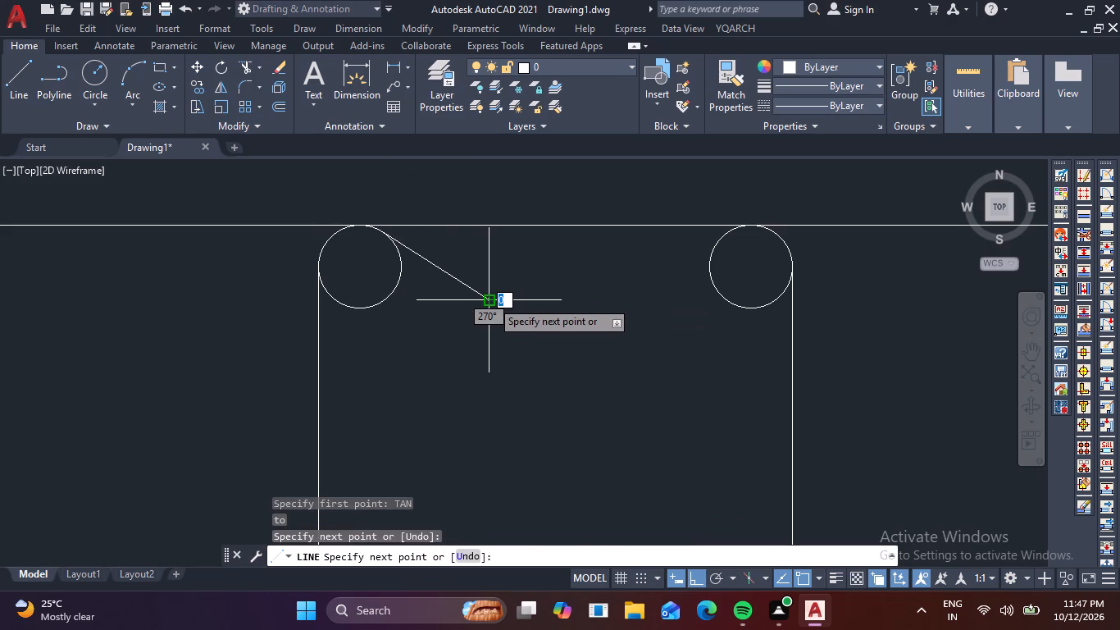
key("Escape")
key("space")
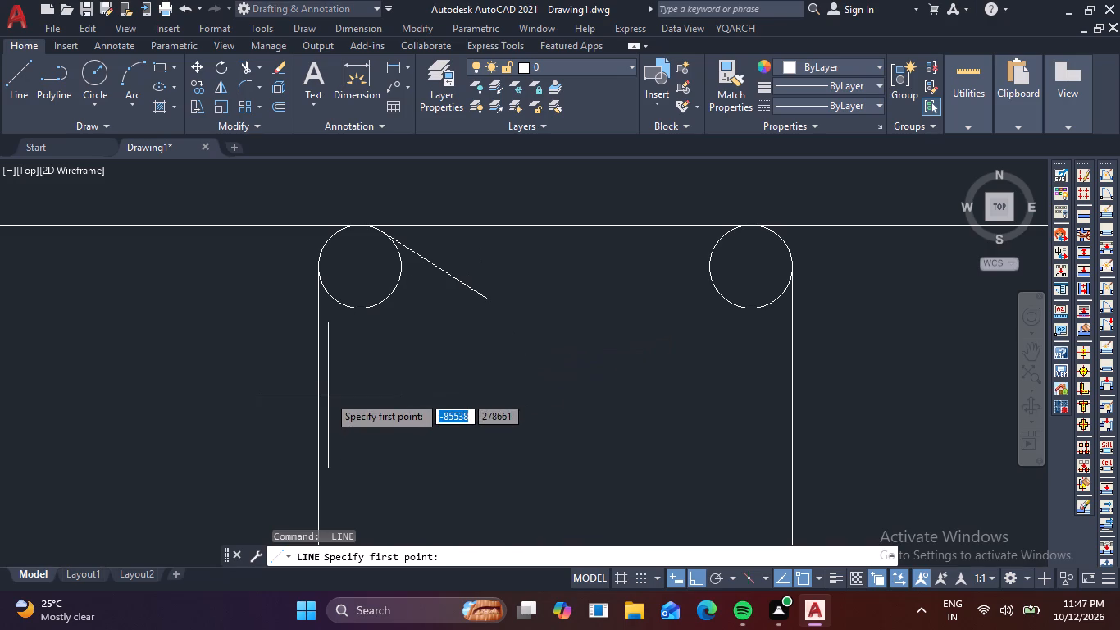
type("TAN")
key("space")
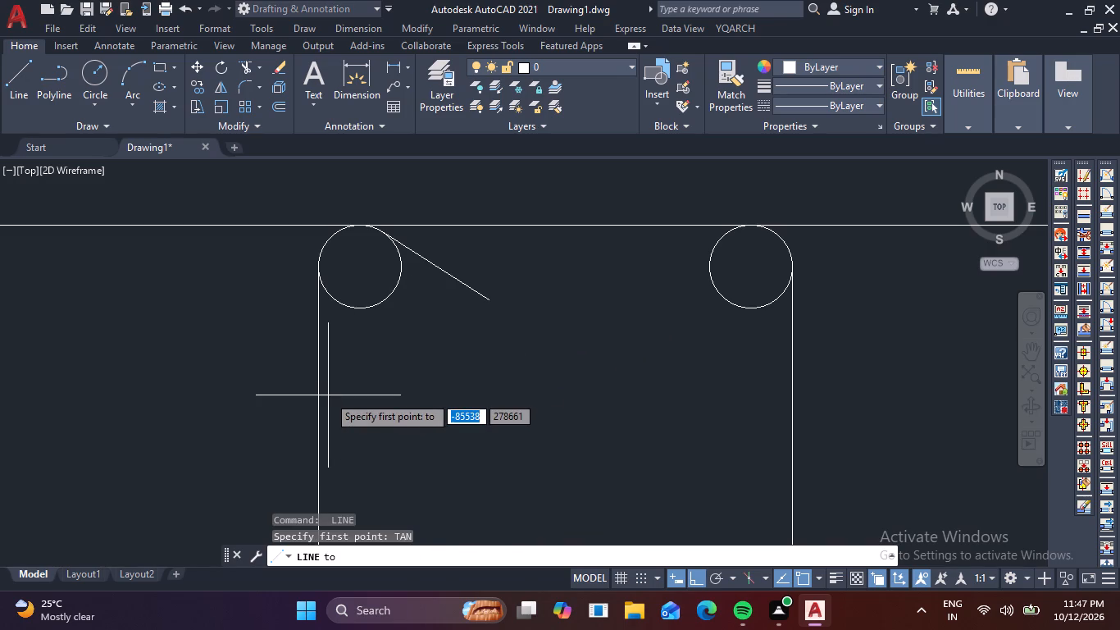
left_click(326, 290)
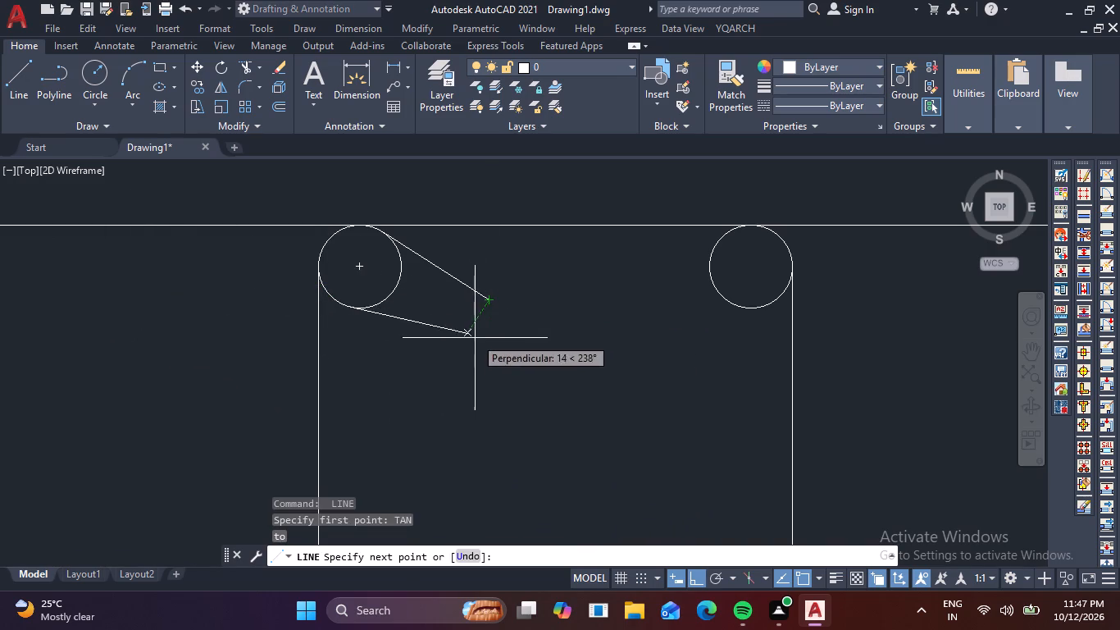
left_click(446, 371)
key("Escape")
Examine the whole square section with its bars, inner ties and hooks.
scroll(490, 392, "down", 4)
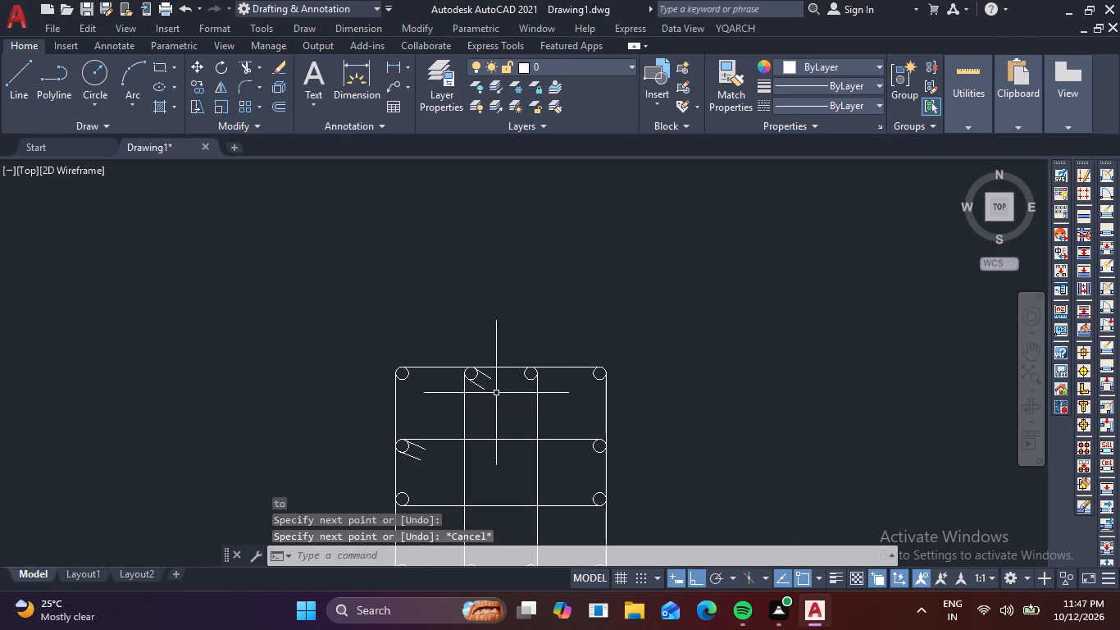
middle_click_drag(551, 425, 496, 261)
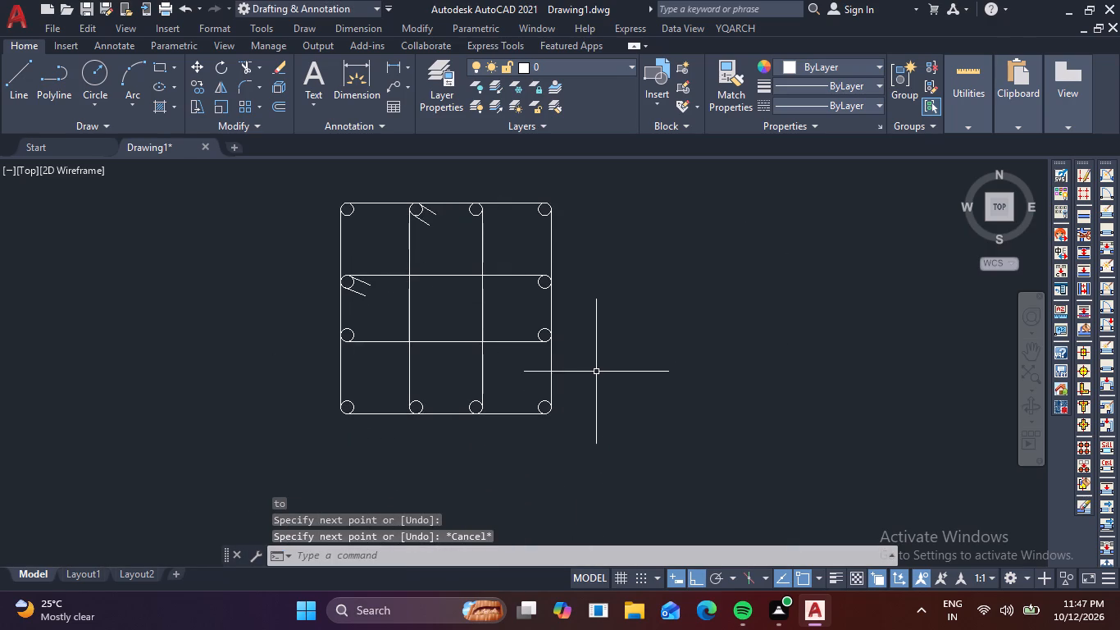
scroll(662, 406, "down", 1)
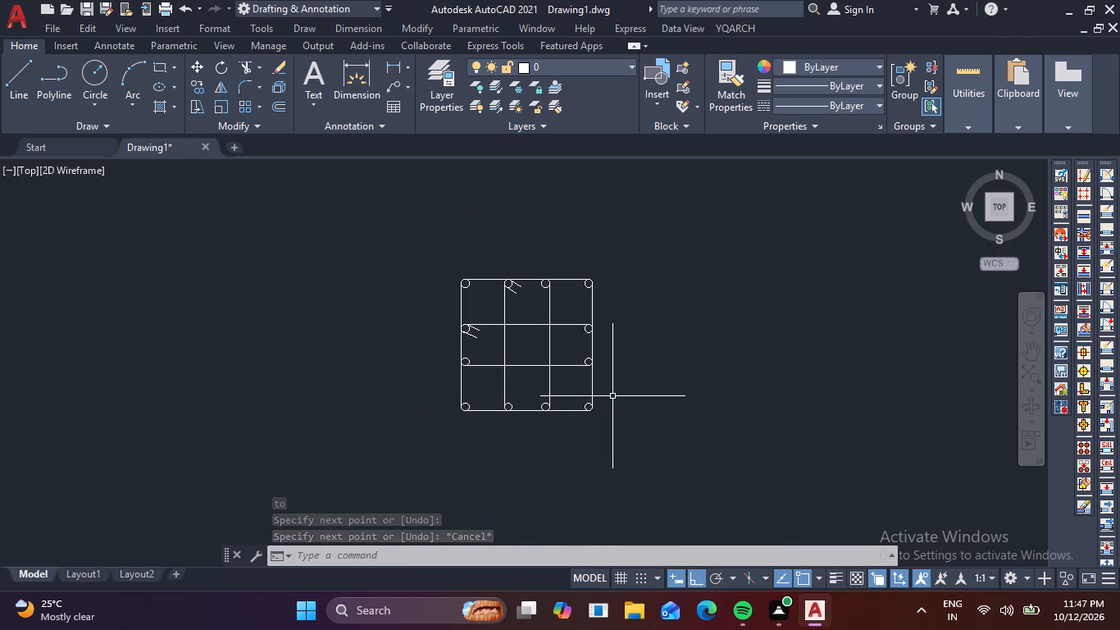
scroll(586, 394, "up", 2)
scroll(653, 358, "down", 1)
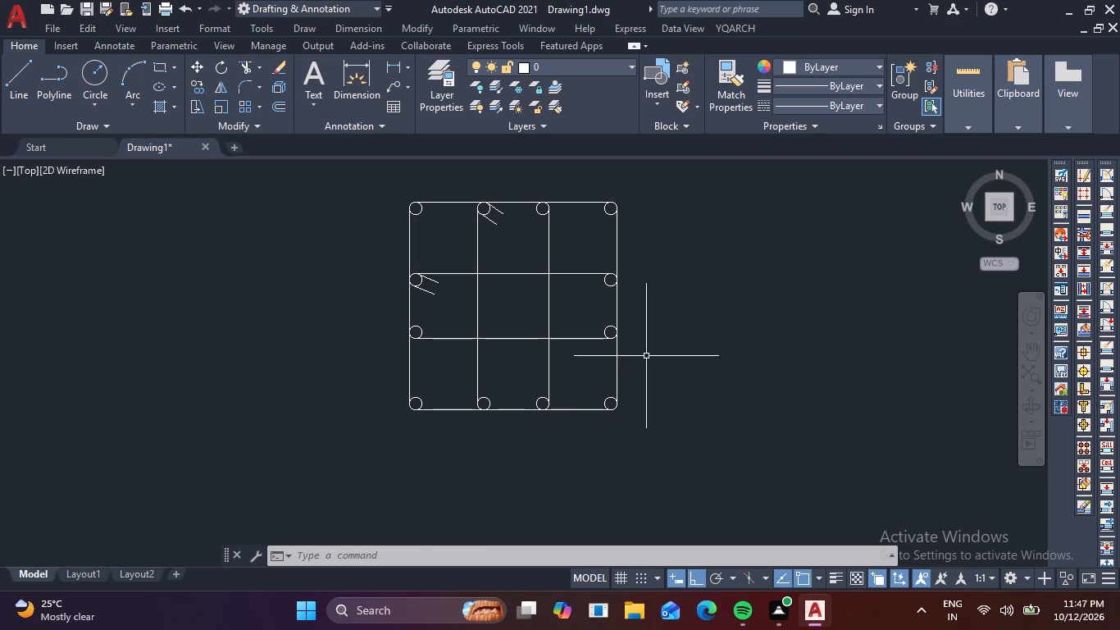
middle_click_drag(515, 295, 530, 332)
scroll(515, 295, "down", 1)
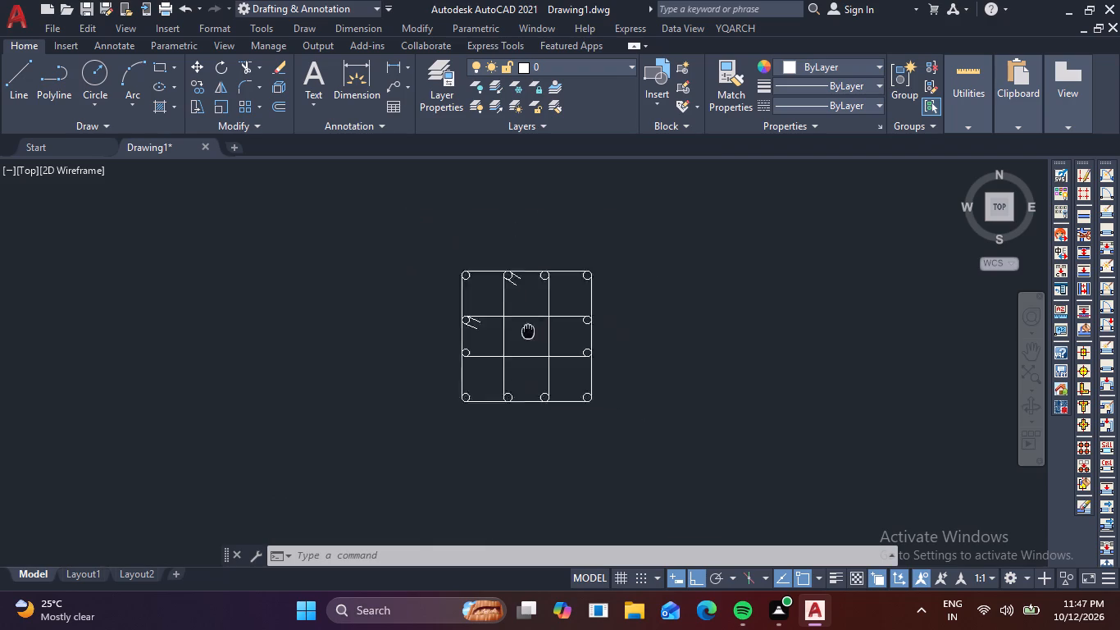
middle_click_drag(530, 332, 536, 354)
scroll(488, 291, "up", 1)
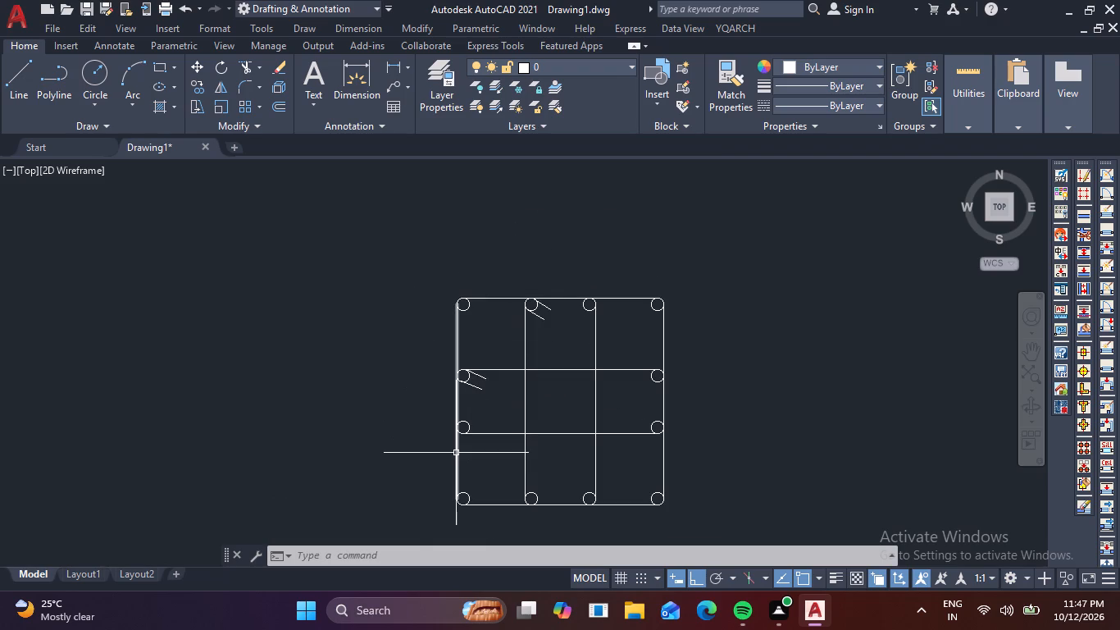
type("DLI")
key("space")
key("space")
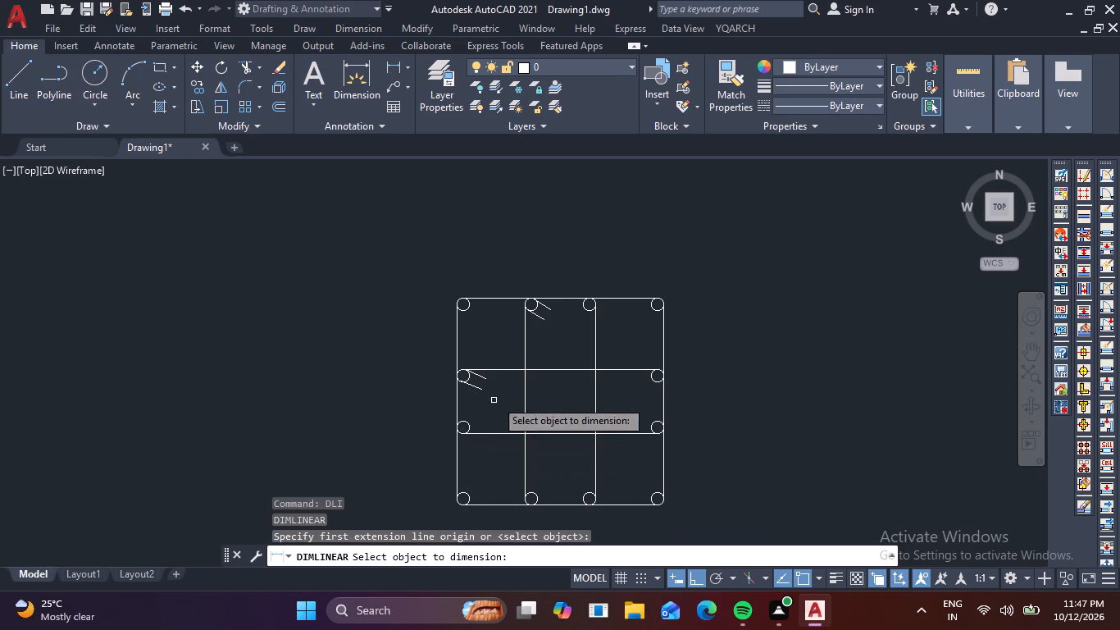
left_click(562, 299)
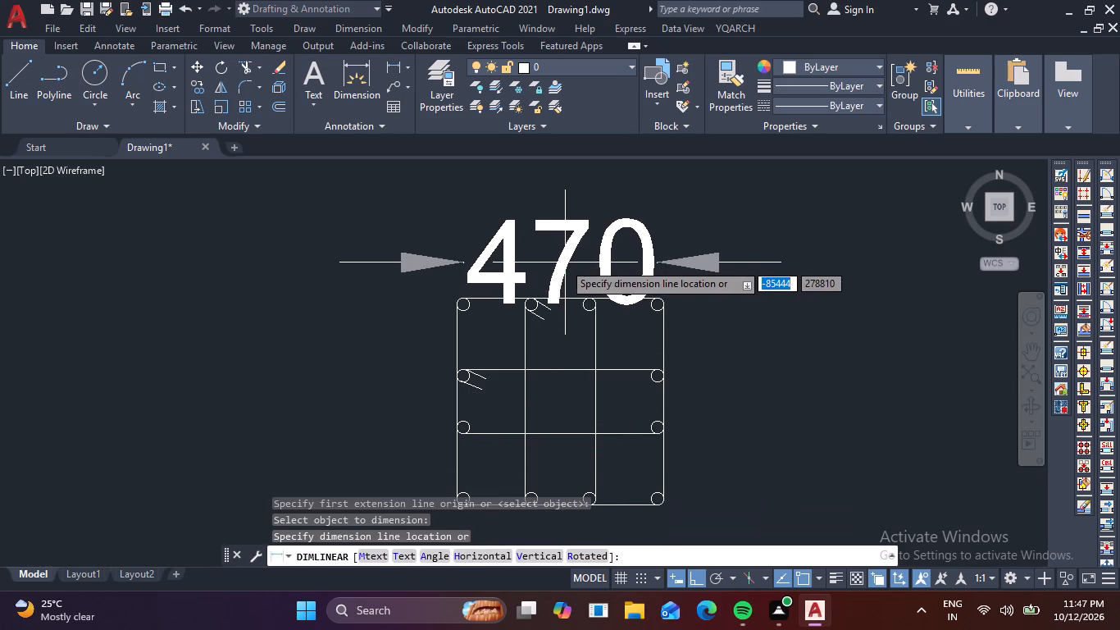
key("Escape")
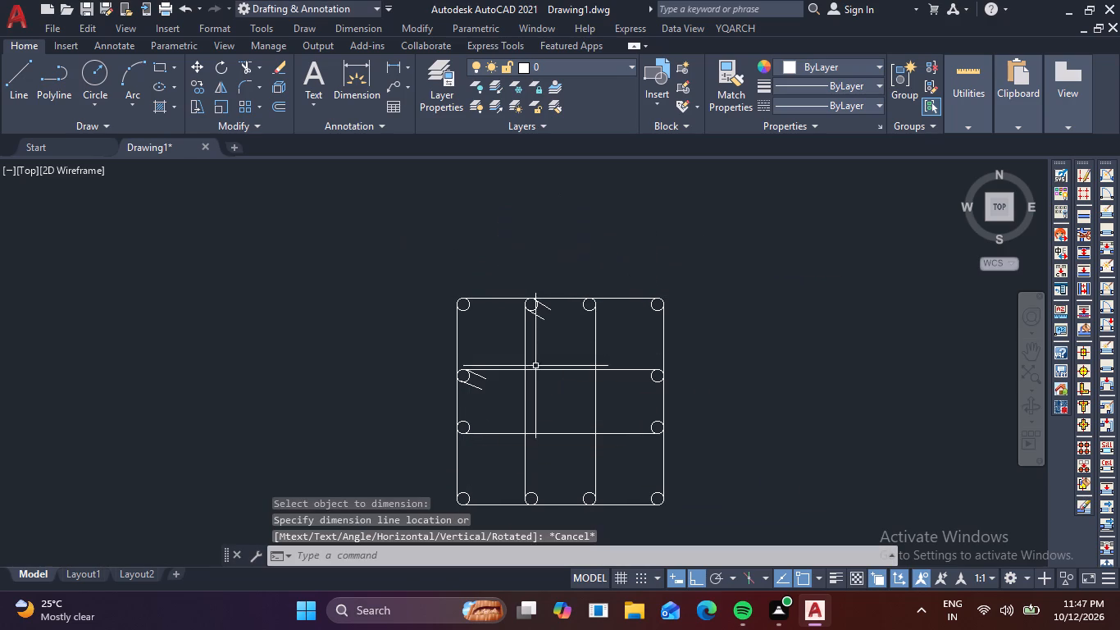
Add a horizontal linear dimension between the section's left and right outer edges, placed above the top edge.
key("space")
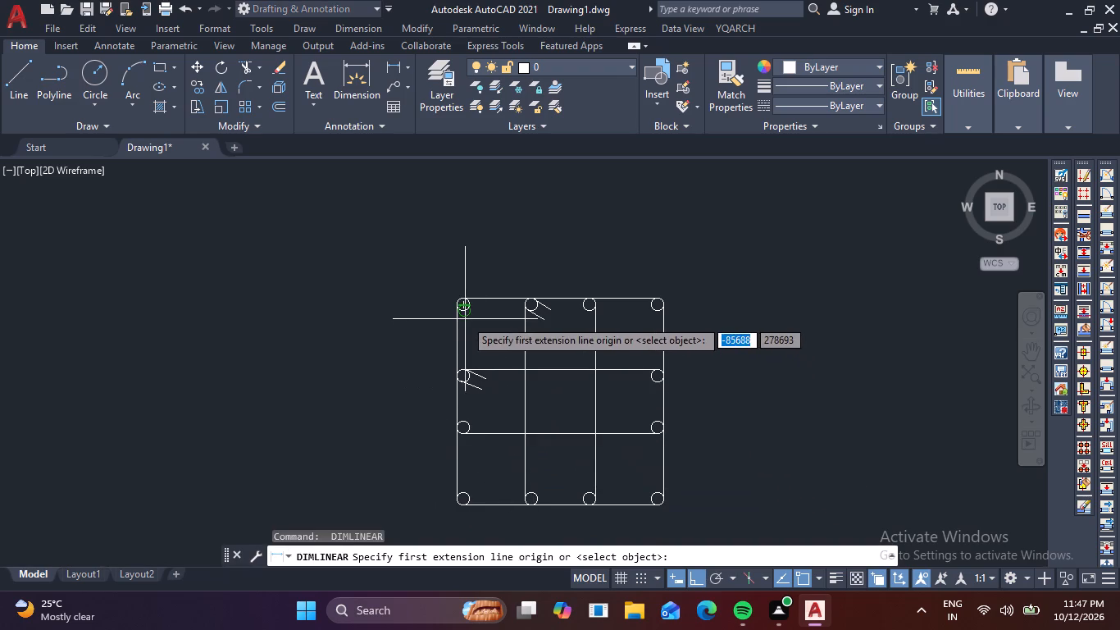
left_click(459, 328)
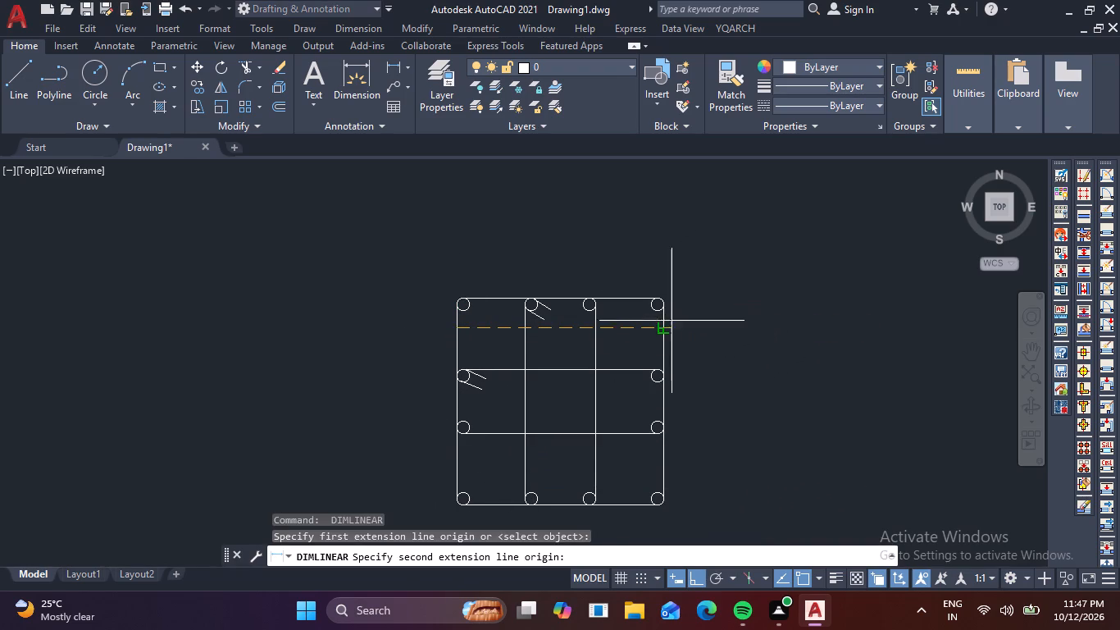
left_click(665, 329)
left_click(658, 244)
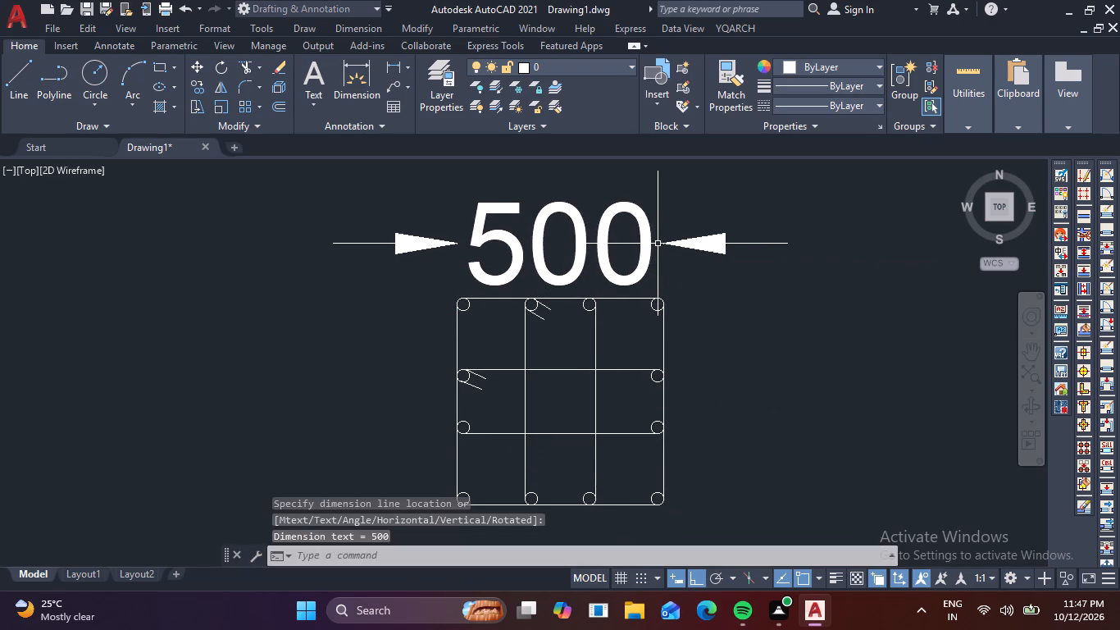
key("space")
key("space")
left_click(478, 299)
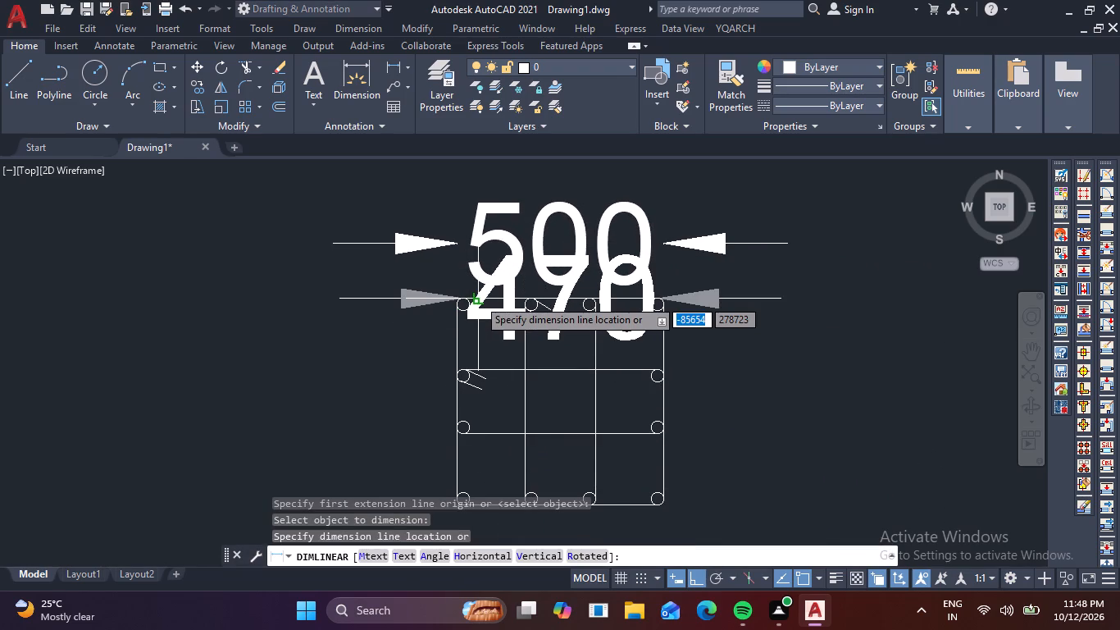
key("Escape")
Add a vertical linear dimension between the section's top and bottom edges, placed outside its left edge.
key("space")
left_click(480, 298)
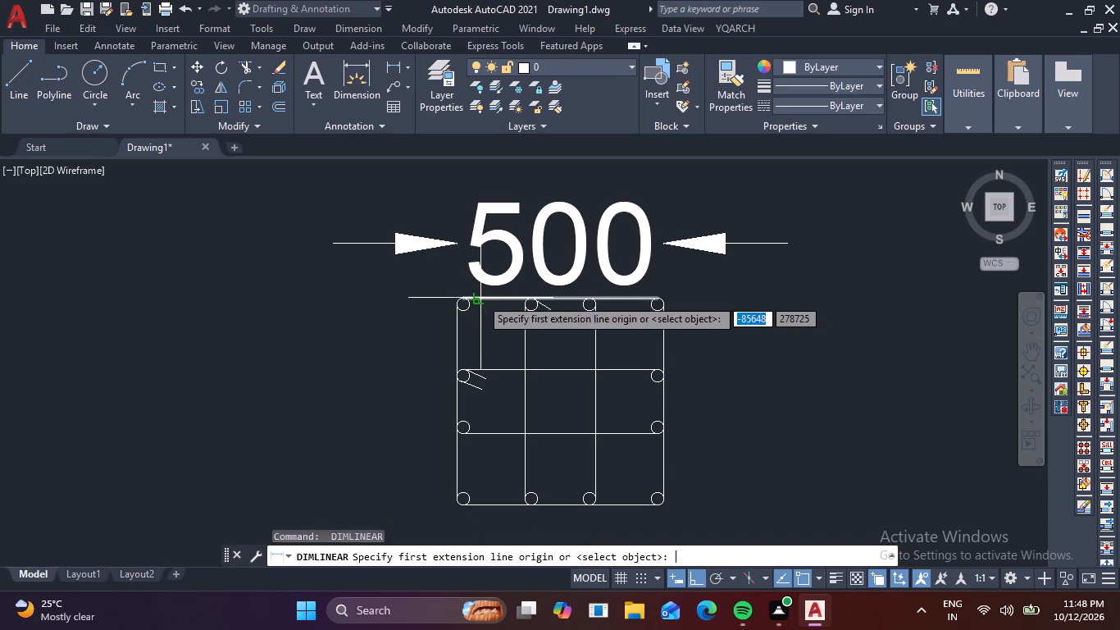
left_click(494, 504)
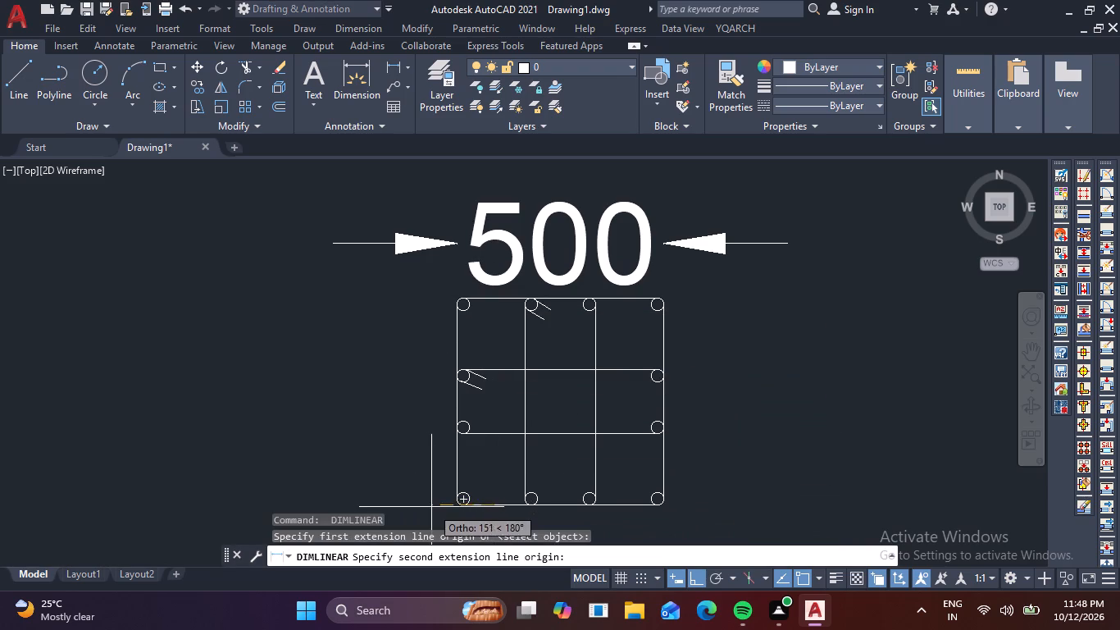
left_click(495, 300)
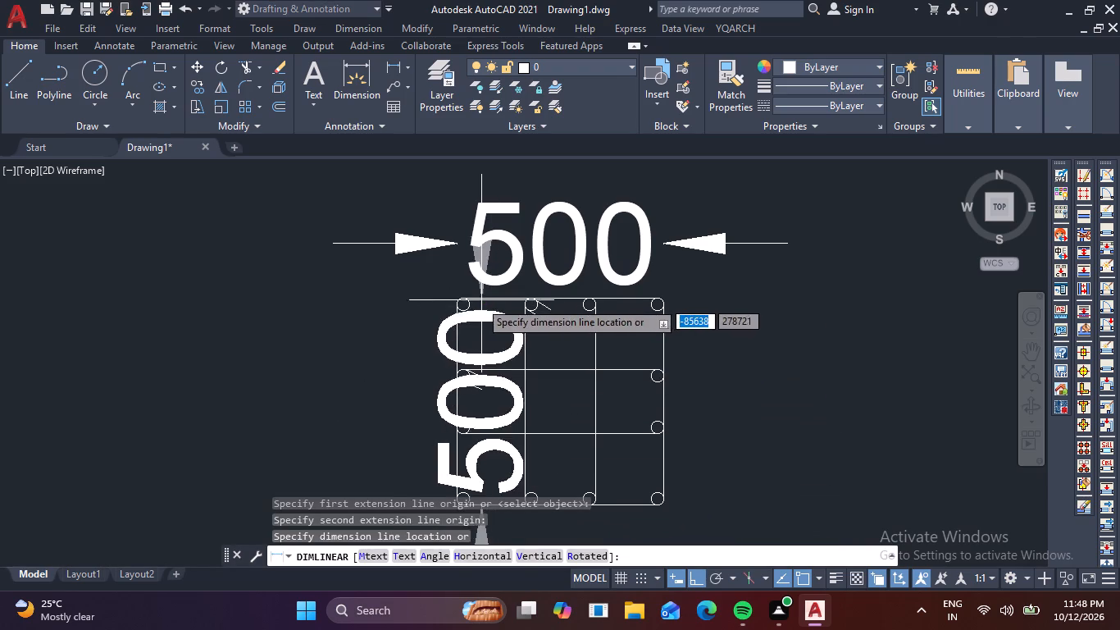
left_click(400, 308)
Move the whole column section with both dimensions straight up, to just below the footing schedule table.
scroll(545, 276, "down", 2)
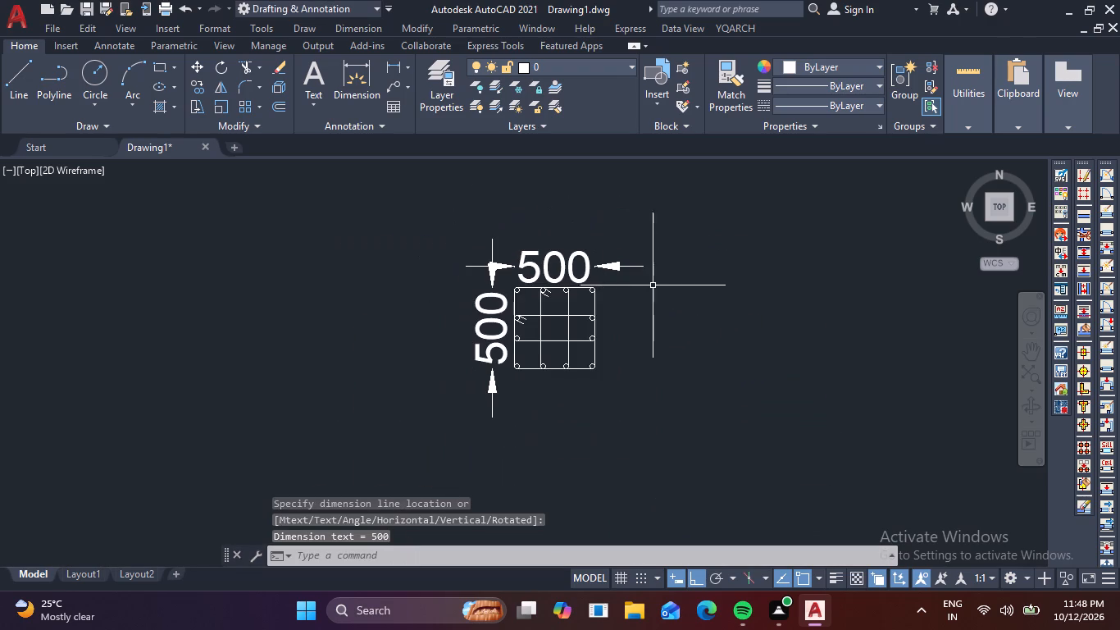
middle_click_drag(676, 317, 481, 324)
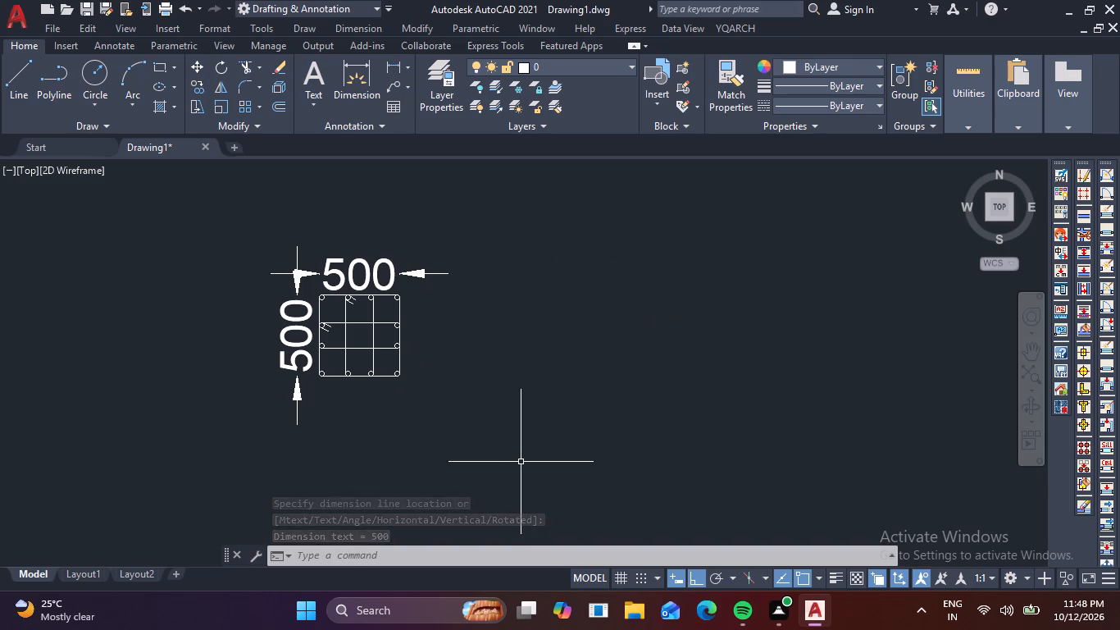
scroll(475, 429, "up", 2)
middle_click_drag(500, 380, 535, 442)
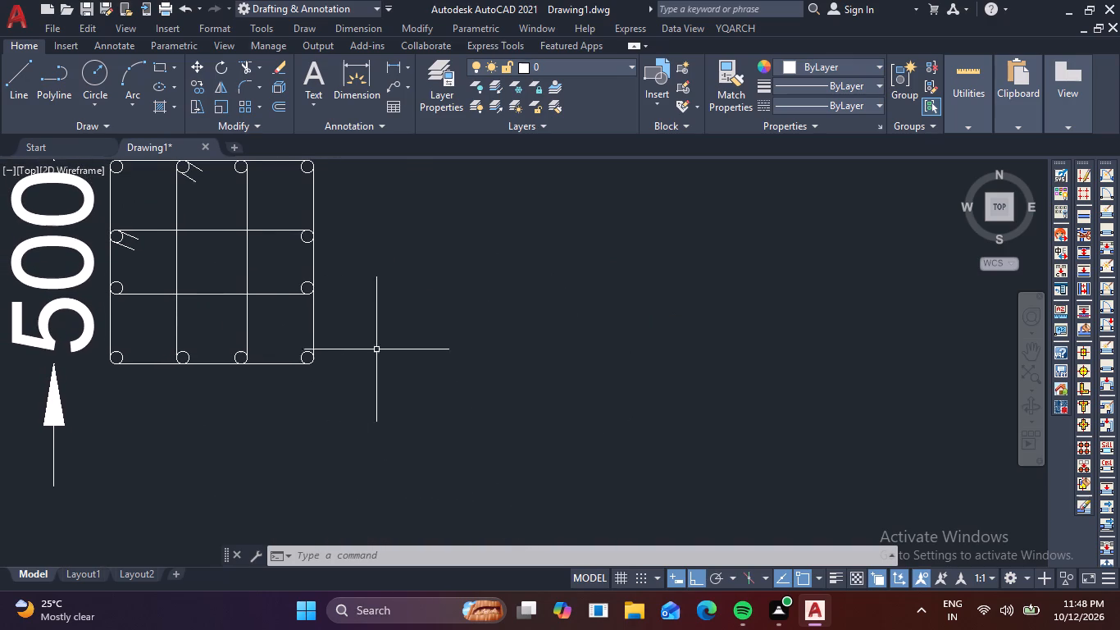
middle_click_drag(390, 363, 440, 436)
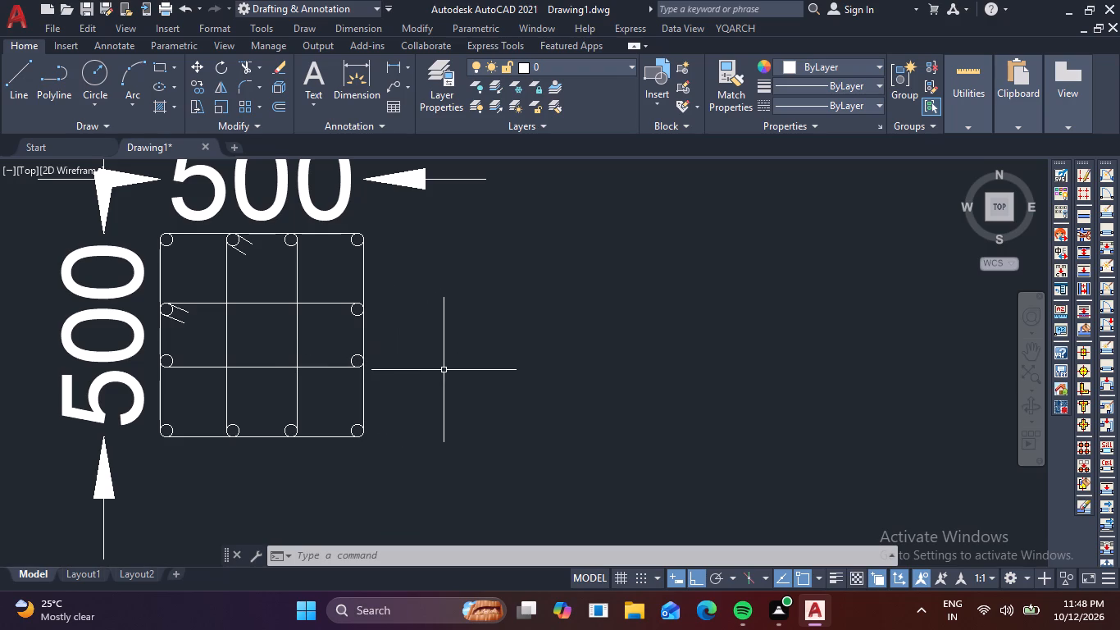
scroll(443, 322, "down", 5)
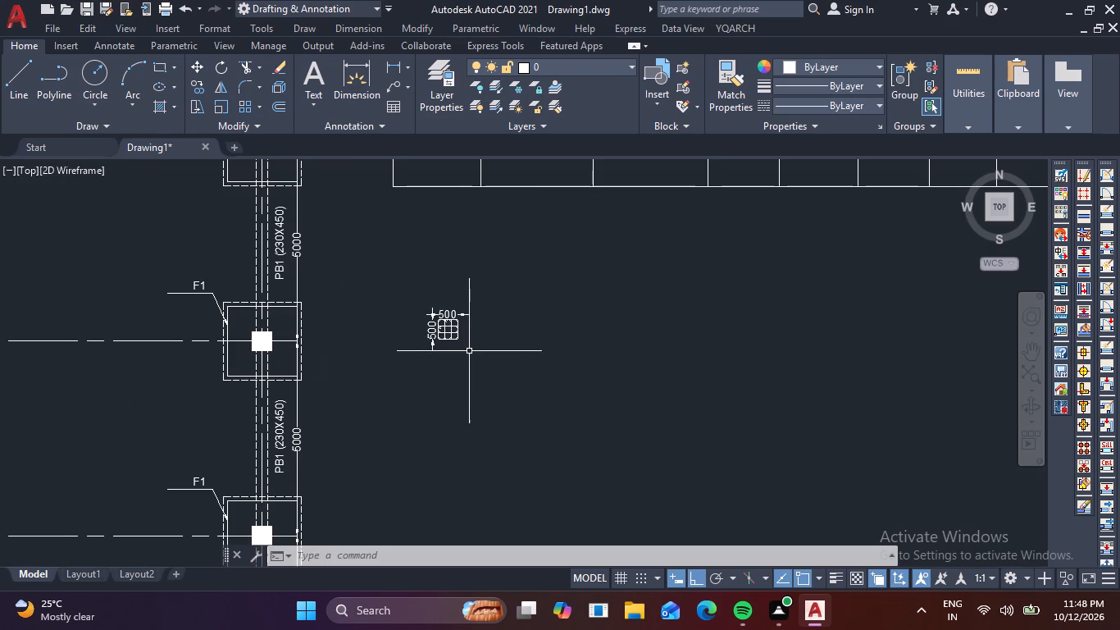
left_click_drag(421, 275, 425, 283)
left_click(517, 437)
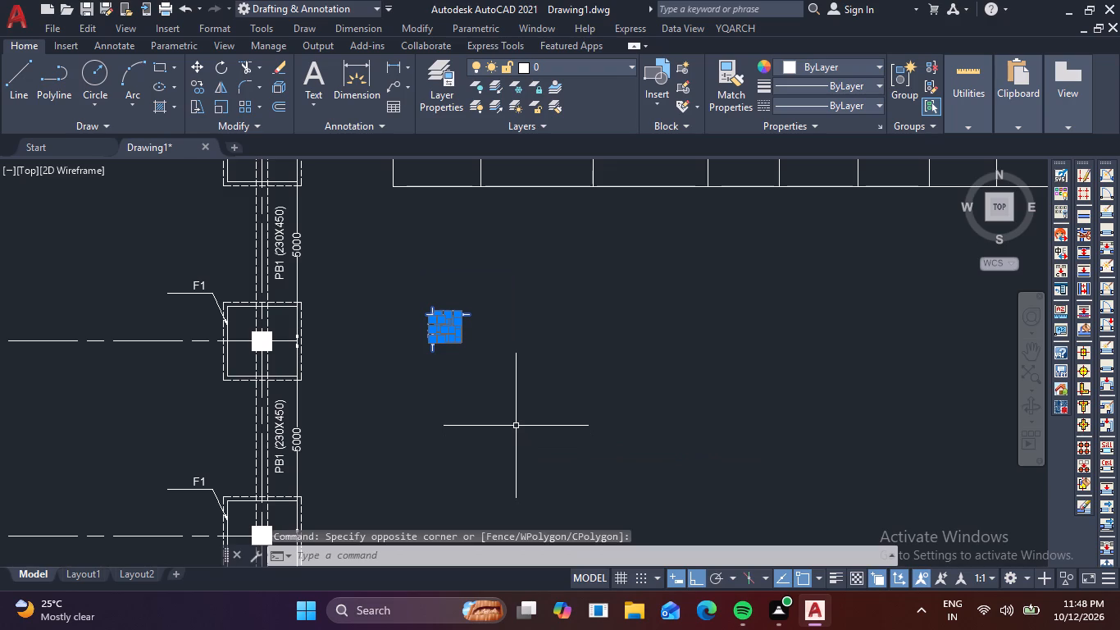
key("m")
key("space")
left_click(460, 323)
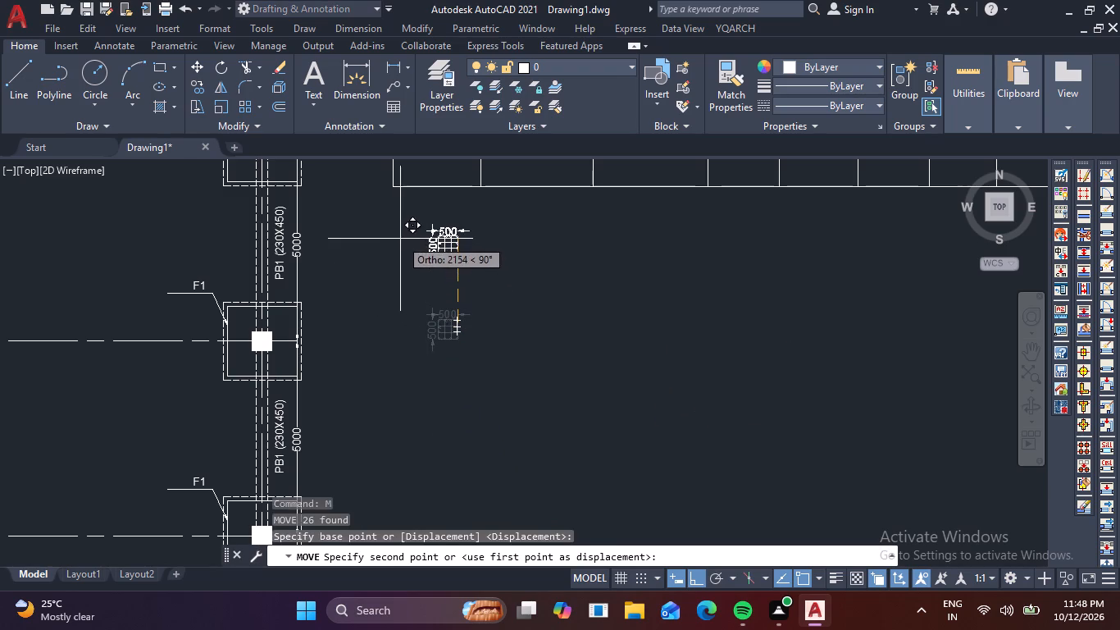
scroll(433, 229, "down", 1)
left_click(443, 242)
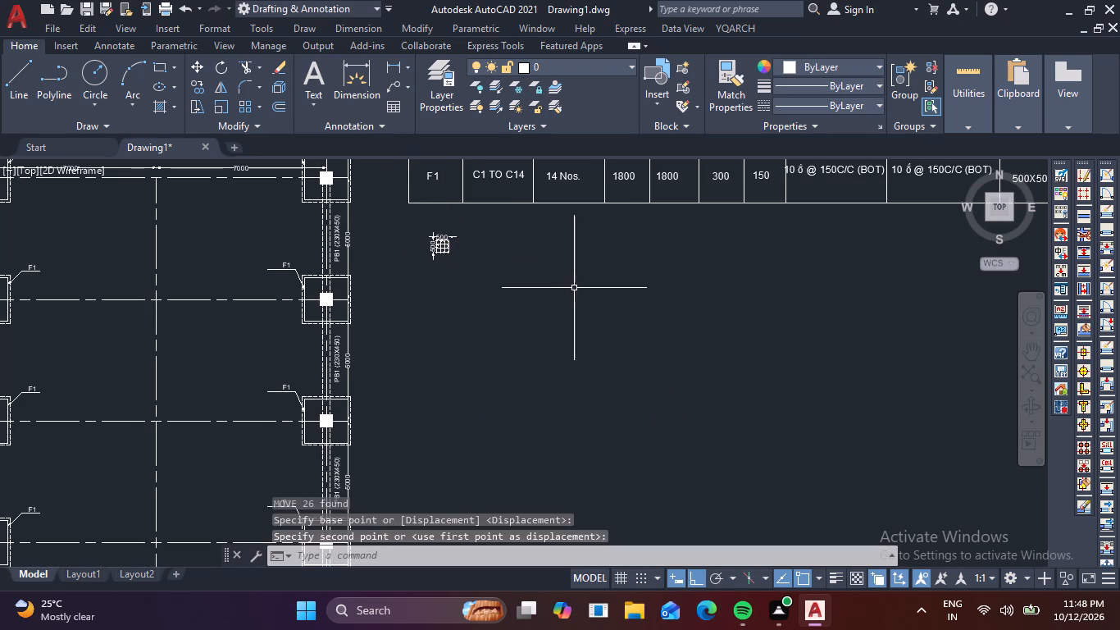
Draw a 500 by 500 rectangle in the empty space to the right of the dimensioned column section.
scroll(434, 238, "up", 3)
scroll(561, 268, "up", 1)
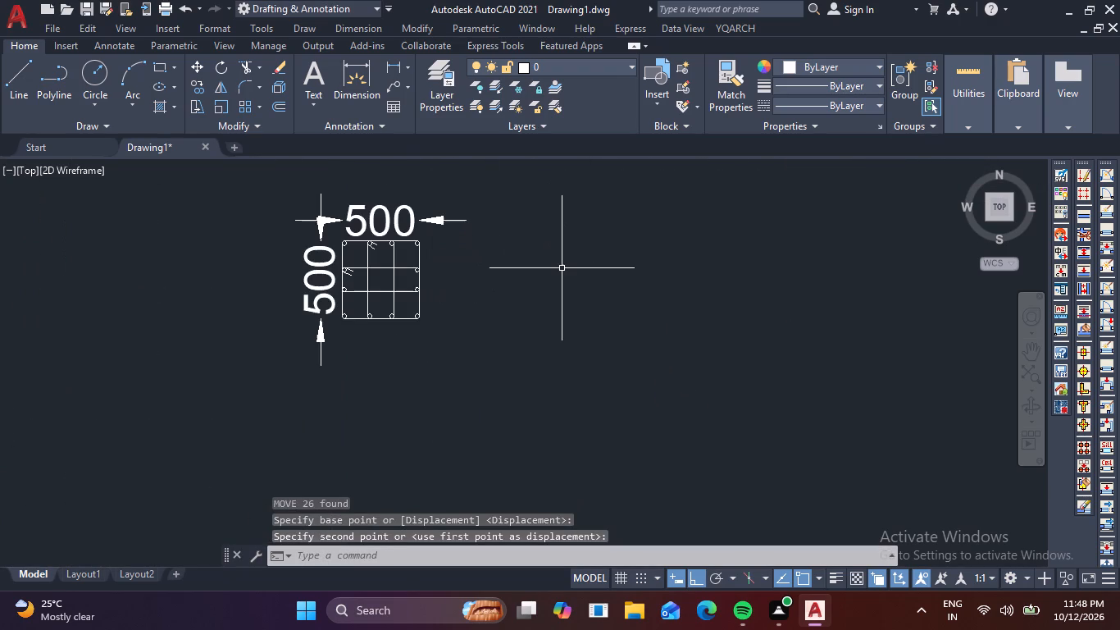
middle_click_drag(576, 264, 436, 293)
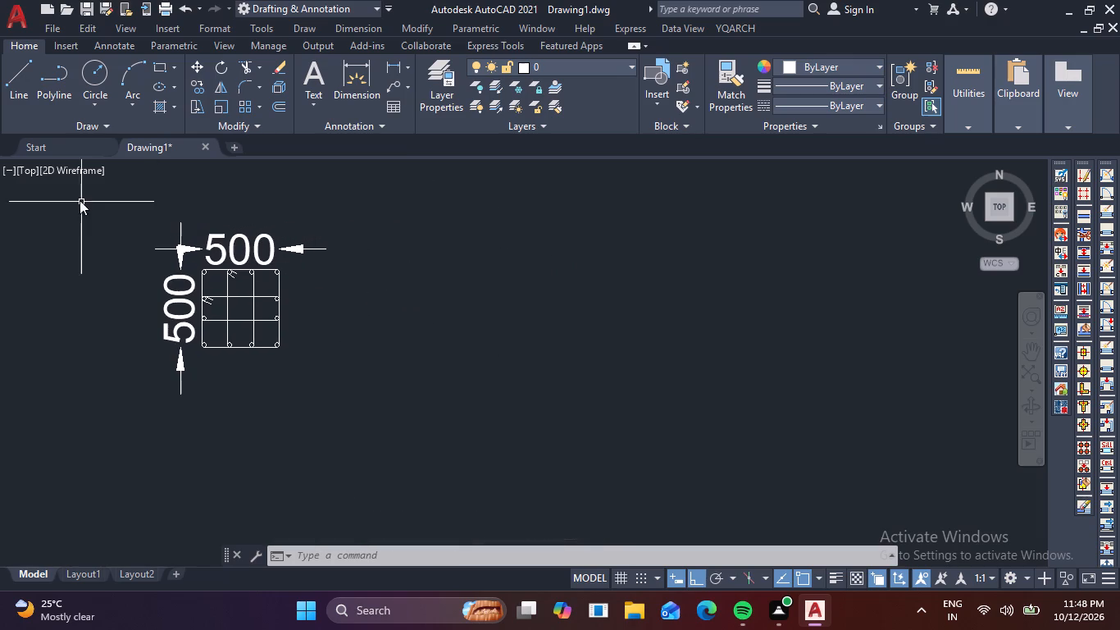
left_click(166, 64)
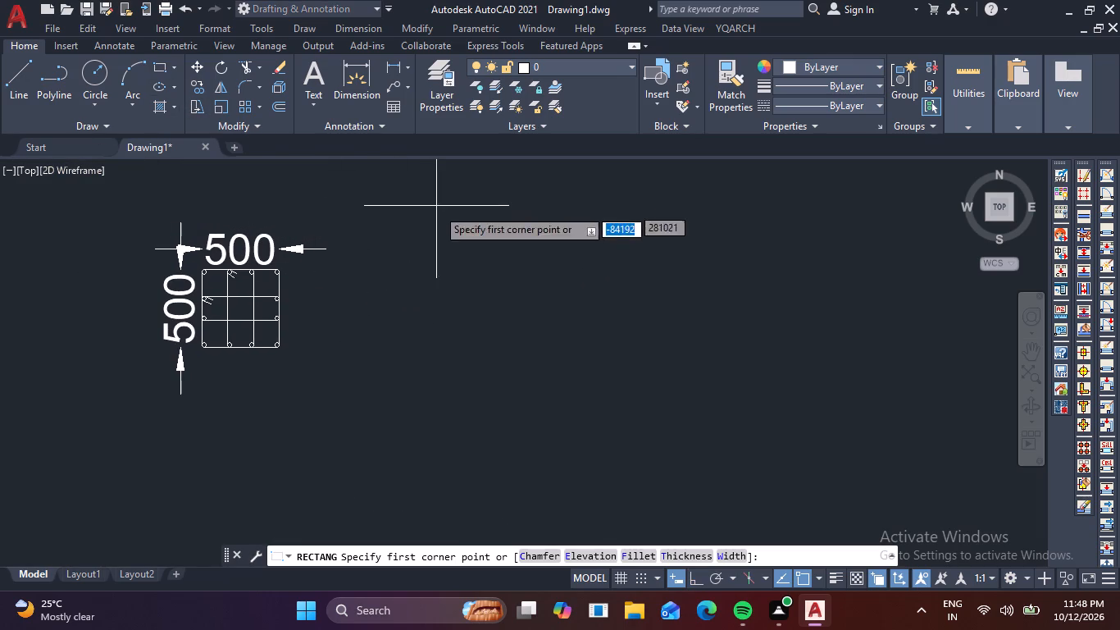
left_click(393, 248)
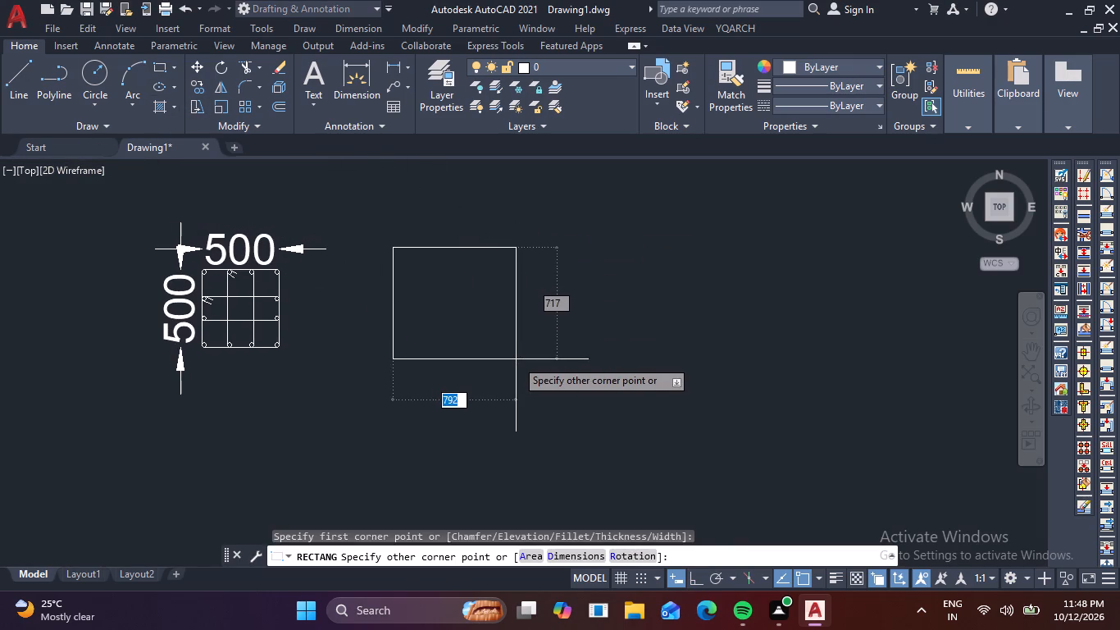
type("500")
key("Tab")
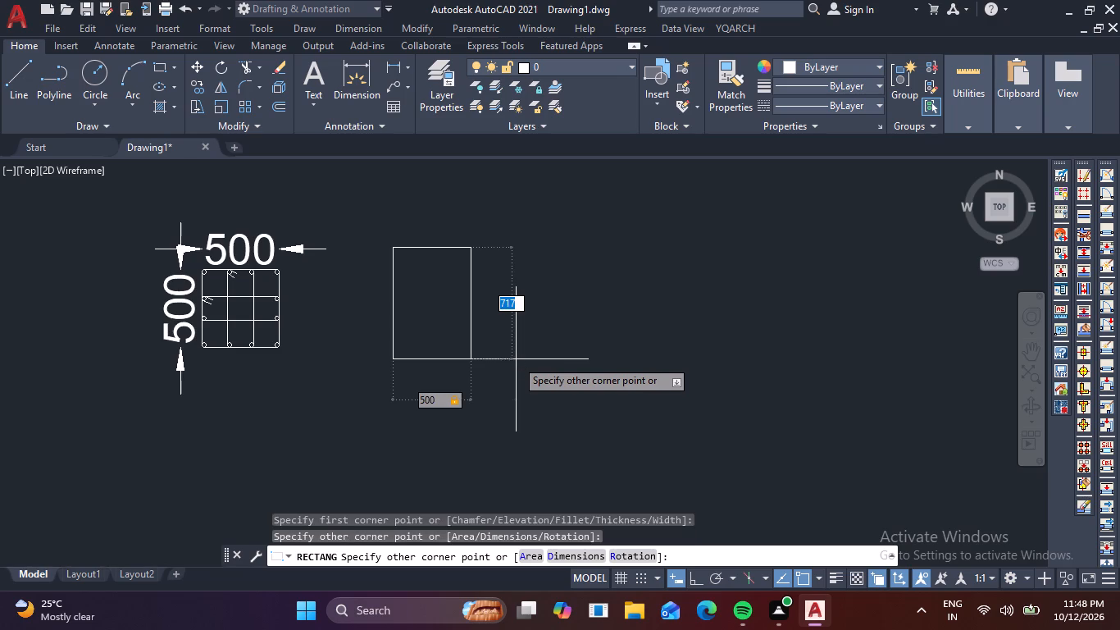
type("500")
key("Return")
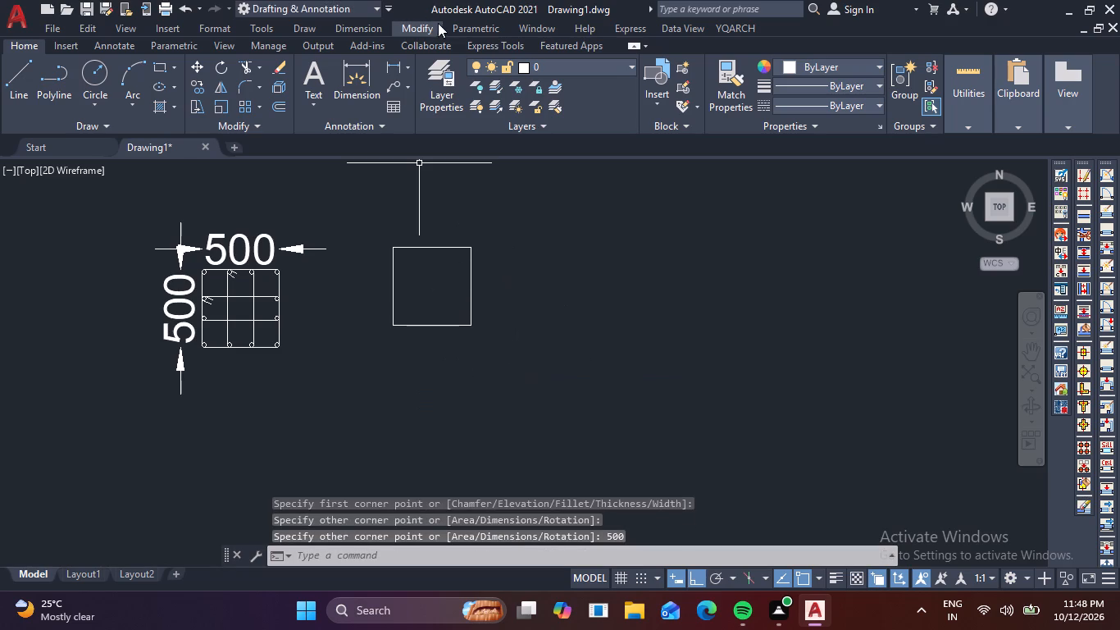
Fillet the new square's bottom-right corner with a radius of 20.
key("f")
key("space")
scroll(419, 261, "up", 1)
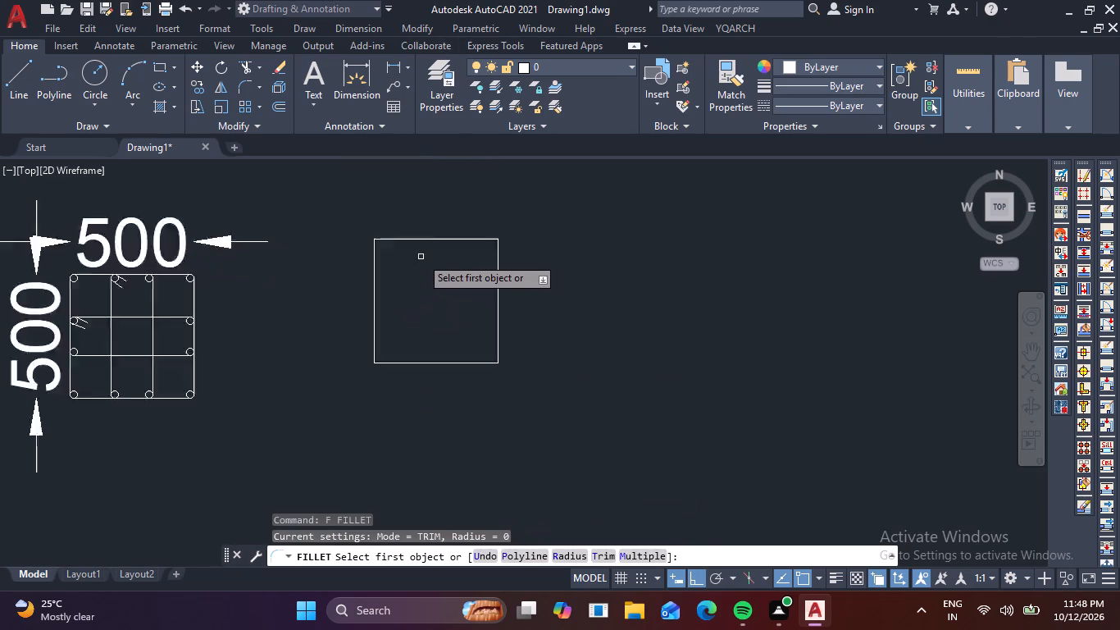
scroll(421, 257, "up", 1)
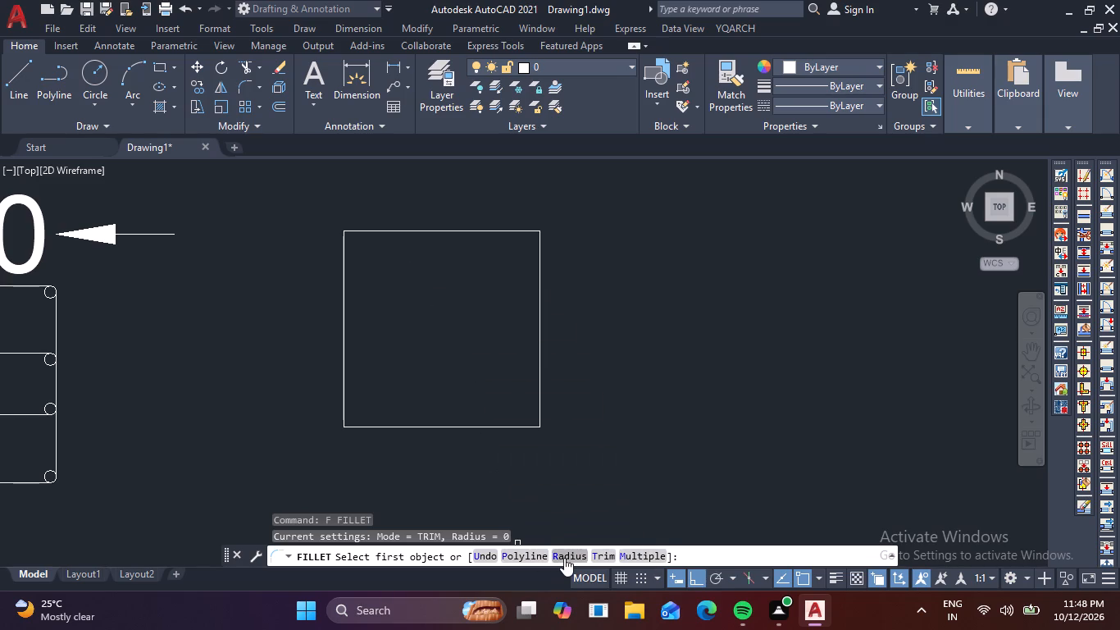
left_click(564, 558)
key("1")
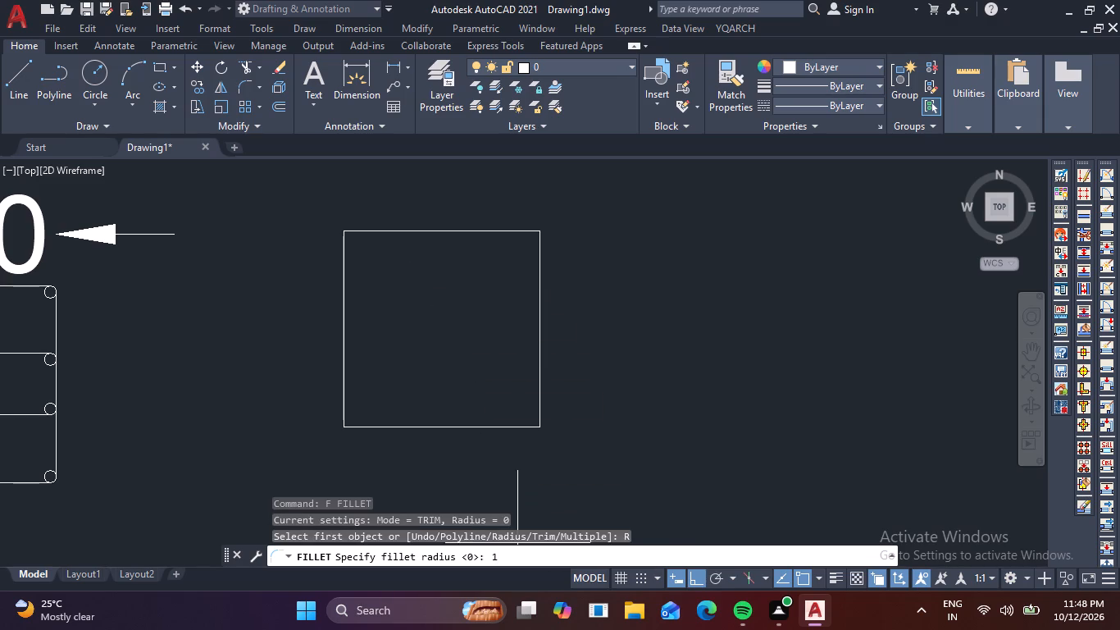
key("BackSpace")
type("20")
key("Return")
left_click(541, 388)
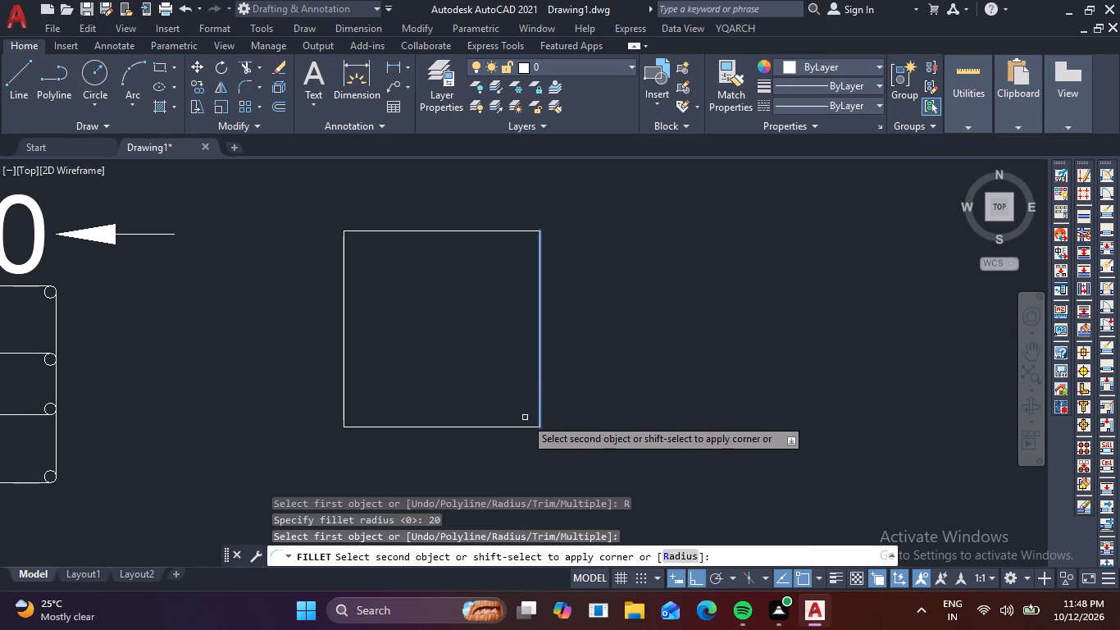
left_click(526, 427)
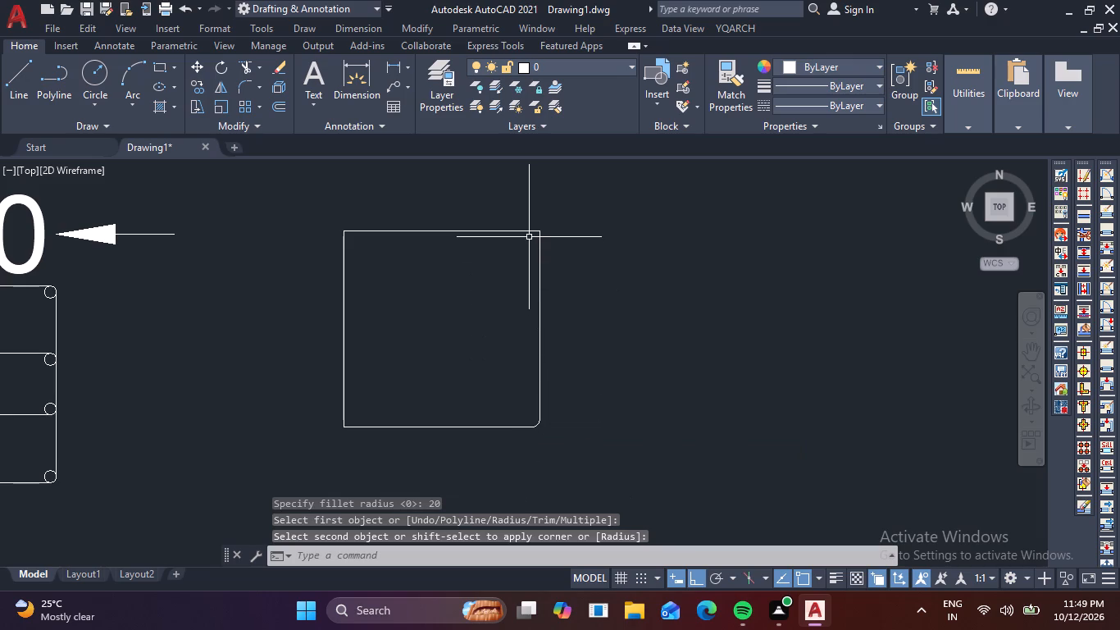
Fillet the square's remaining three corners with the same radius of 20, using the Multiple option.
key("space")
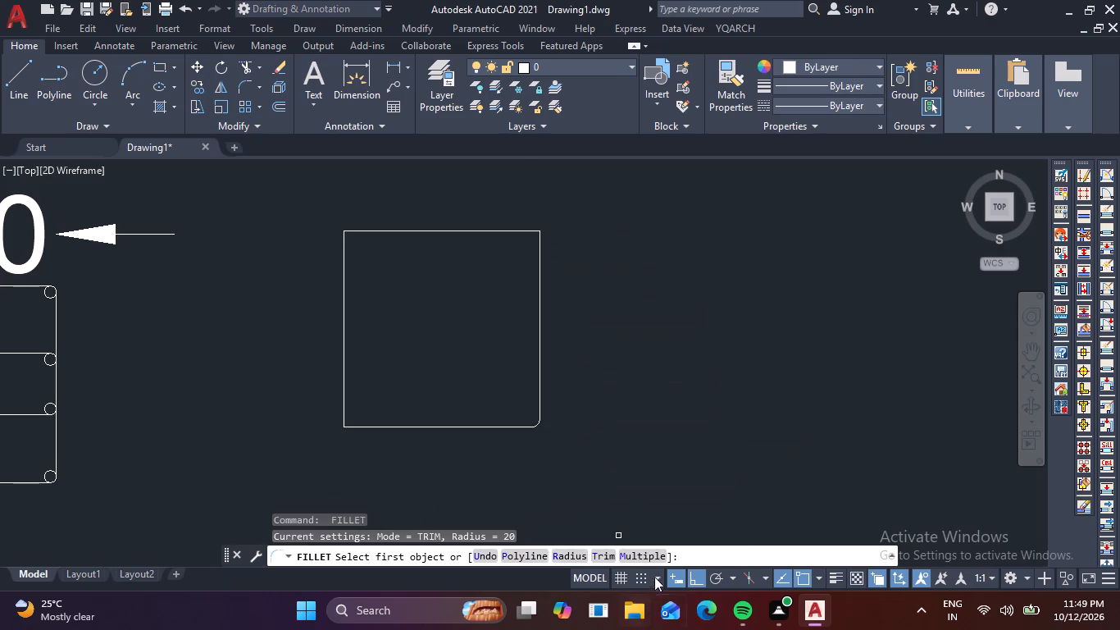
left_click(654, 554)
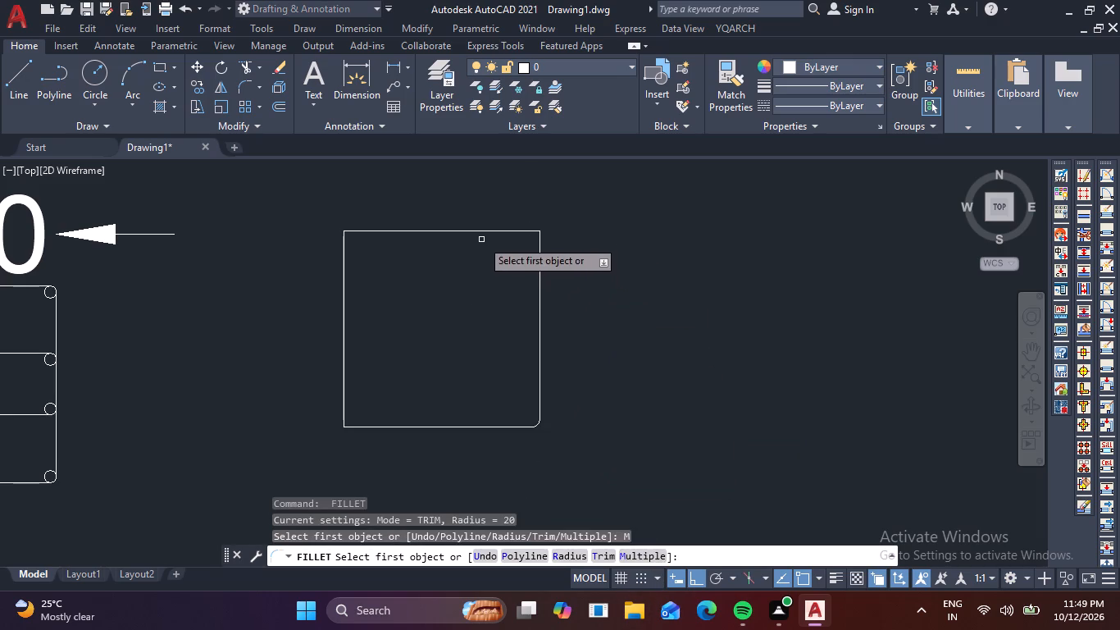
left_click(509, 231)
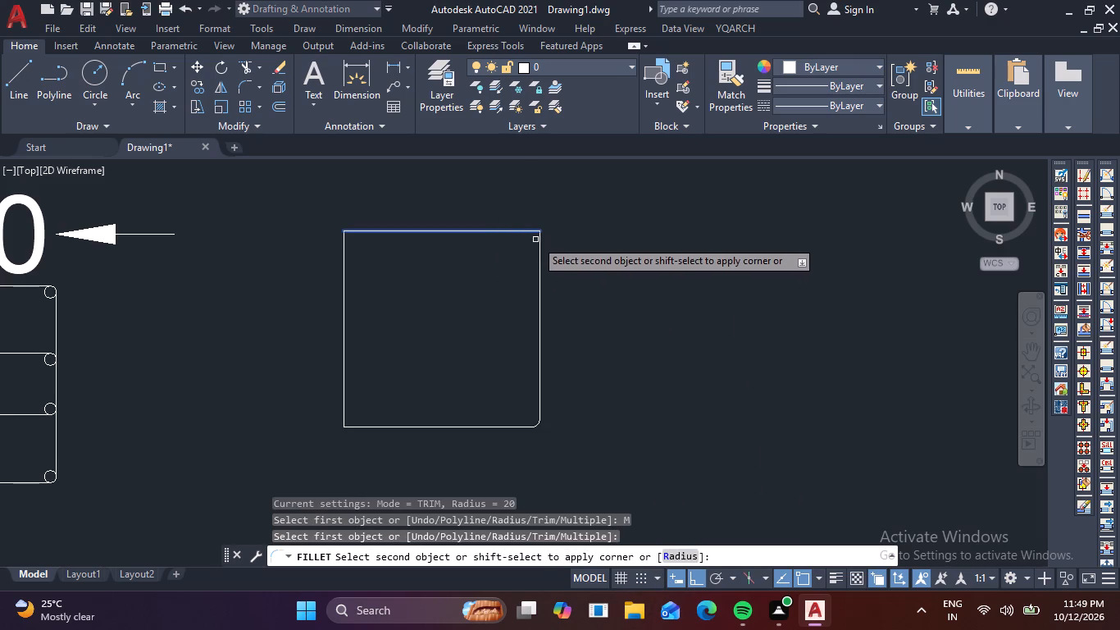
left_click(540, 245)
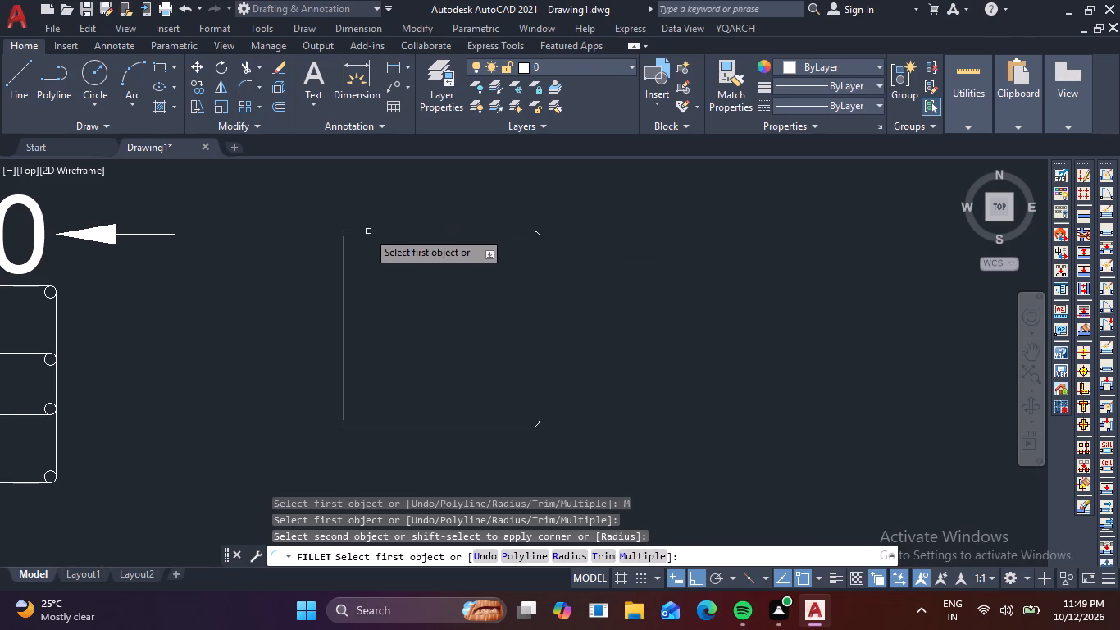
left_click(367, 231)
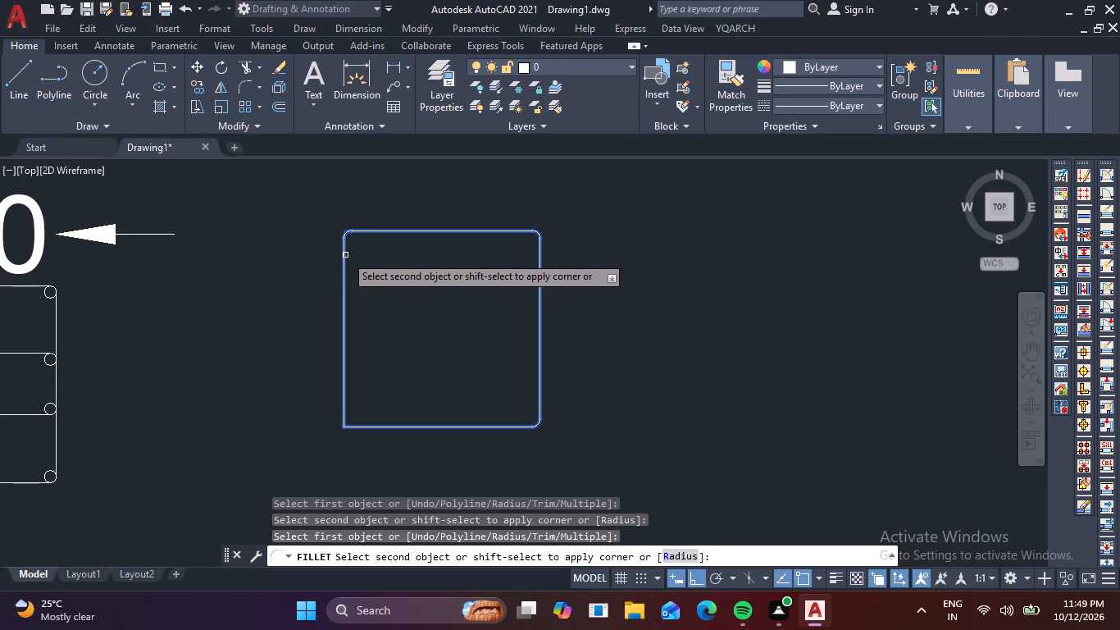
left_click(345, 255)
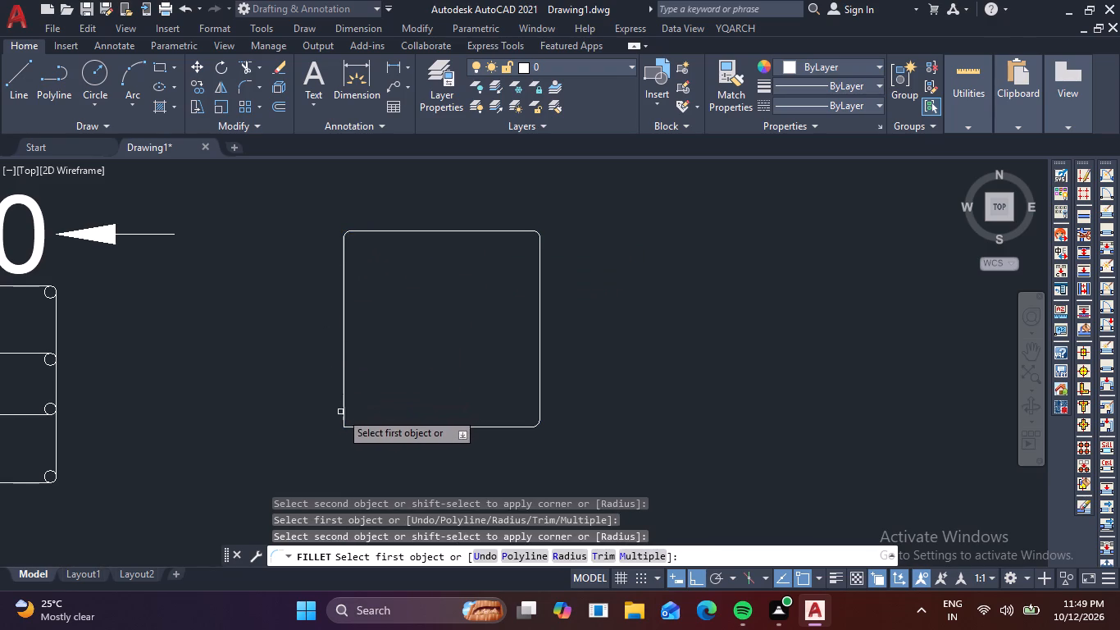
left_click(344, 413)
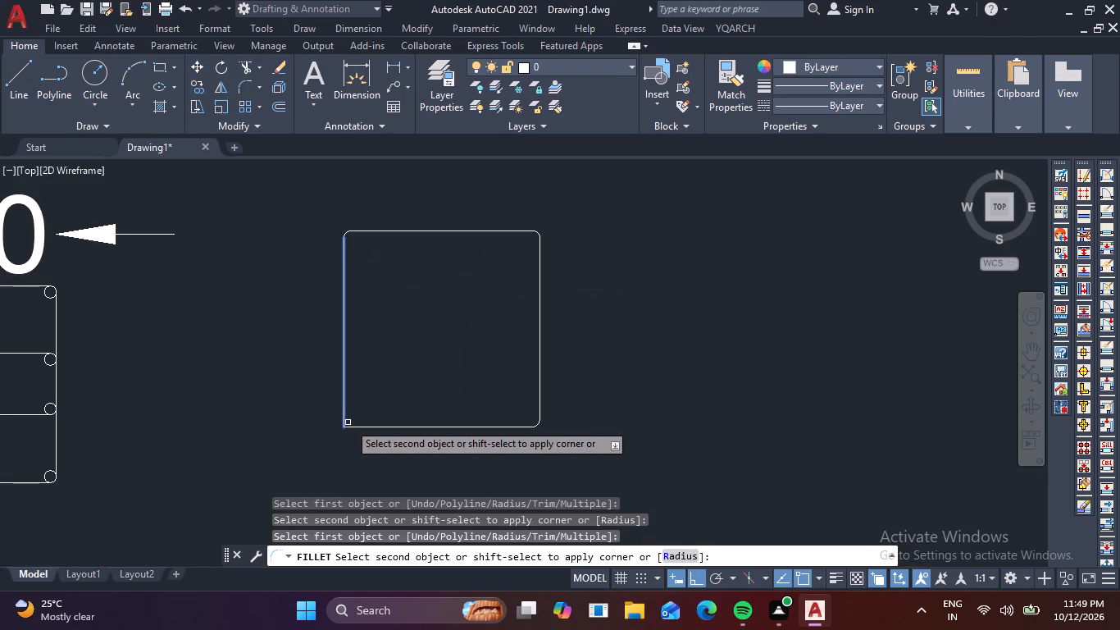
left_click(353, 427)
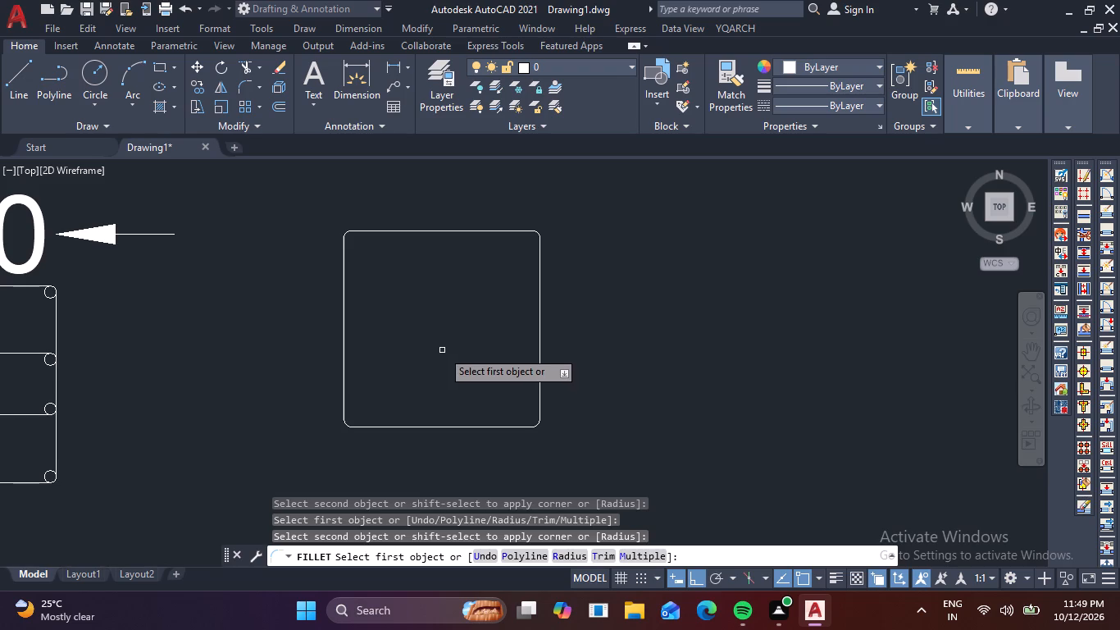
key("Escape")
key("Escape")
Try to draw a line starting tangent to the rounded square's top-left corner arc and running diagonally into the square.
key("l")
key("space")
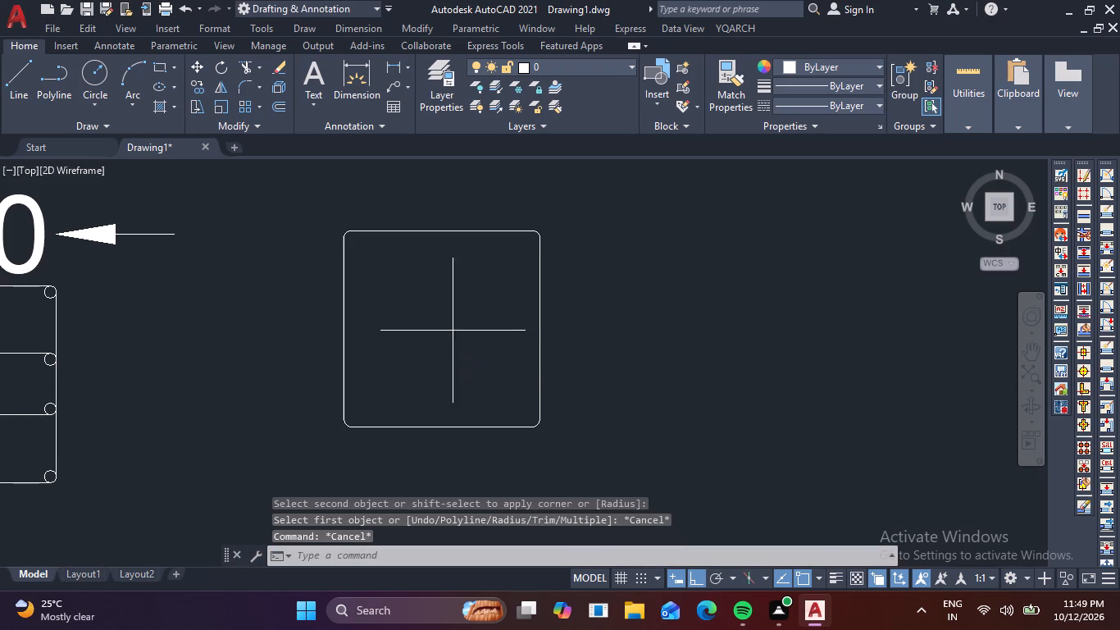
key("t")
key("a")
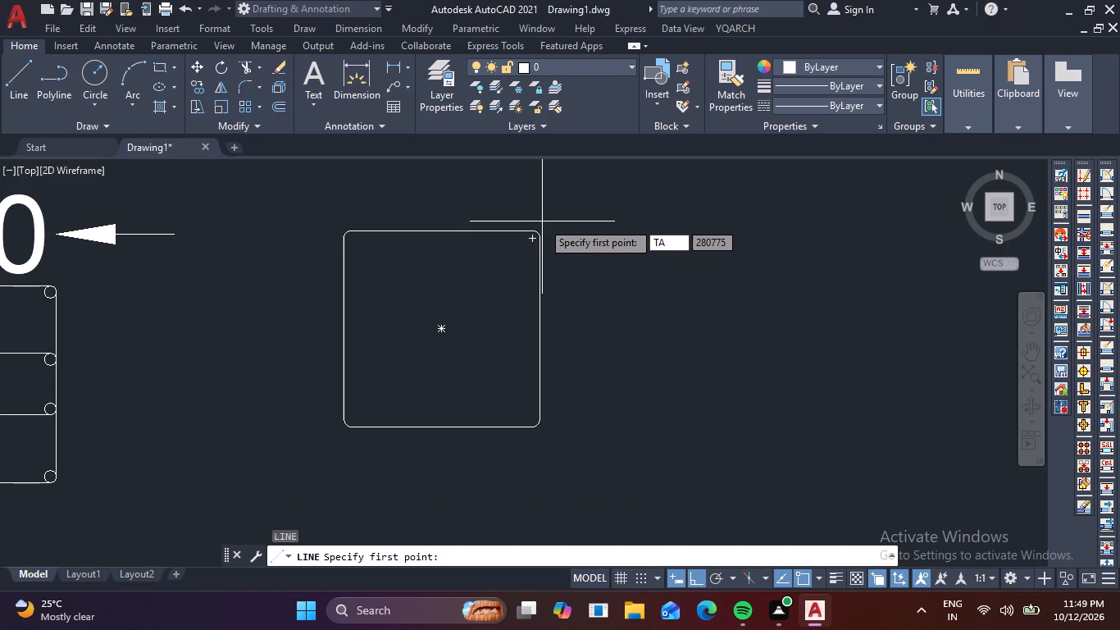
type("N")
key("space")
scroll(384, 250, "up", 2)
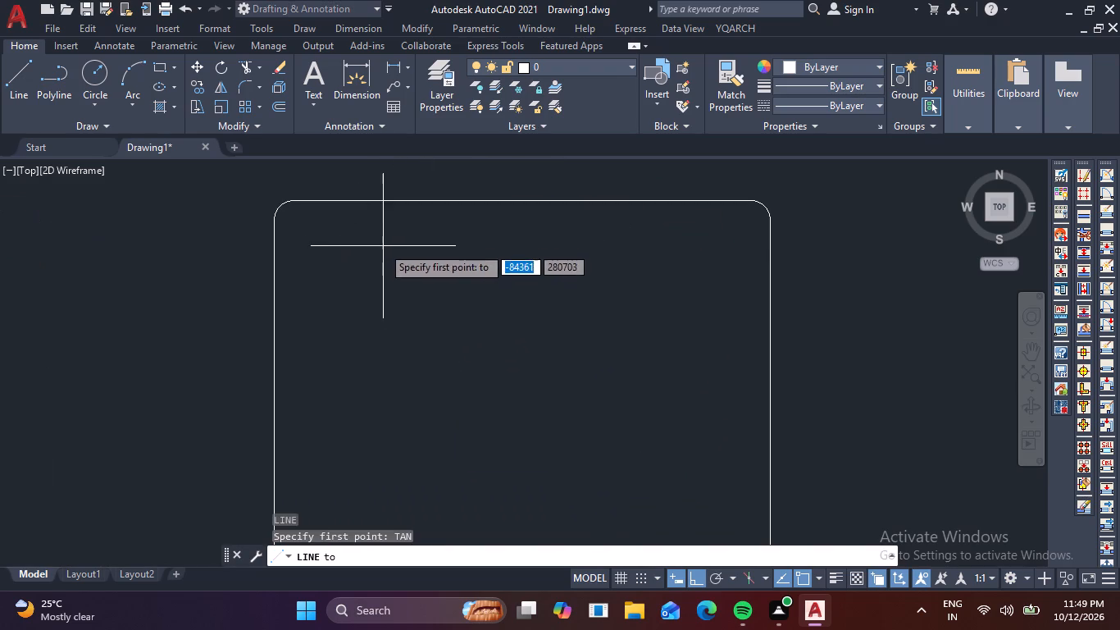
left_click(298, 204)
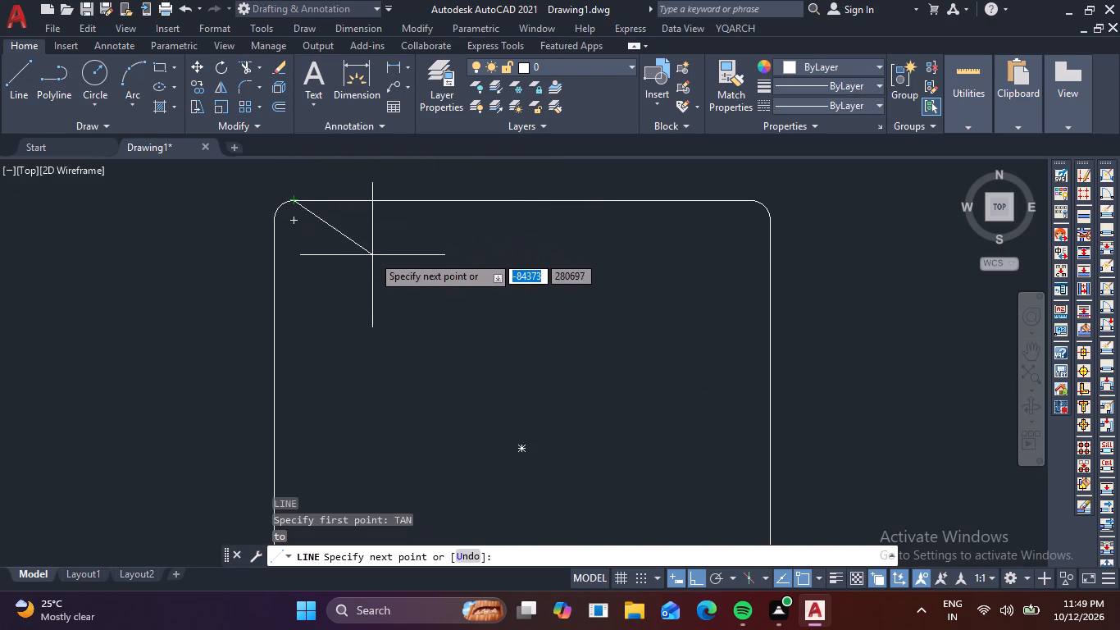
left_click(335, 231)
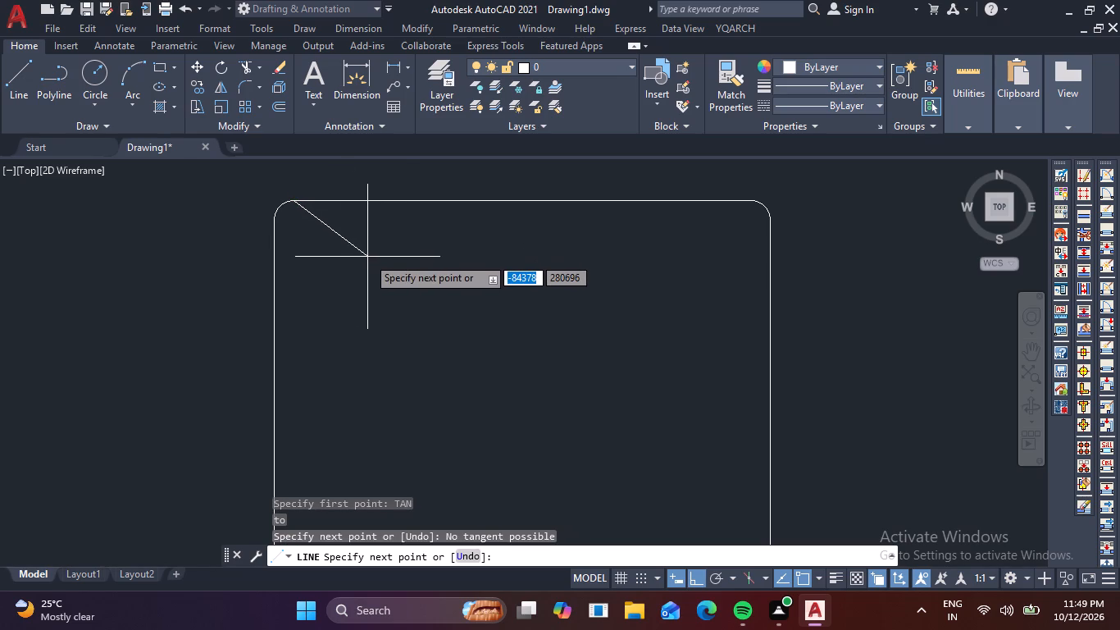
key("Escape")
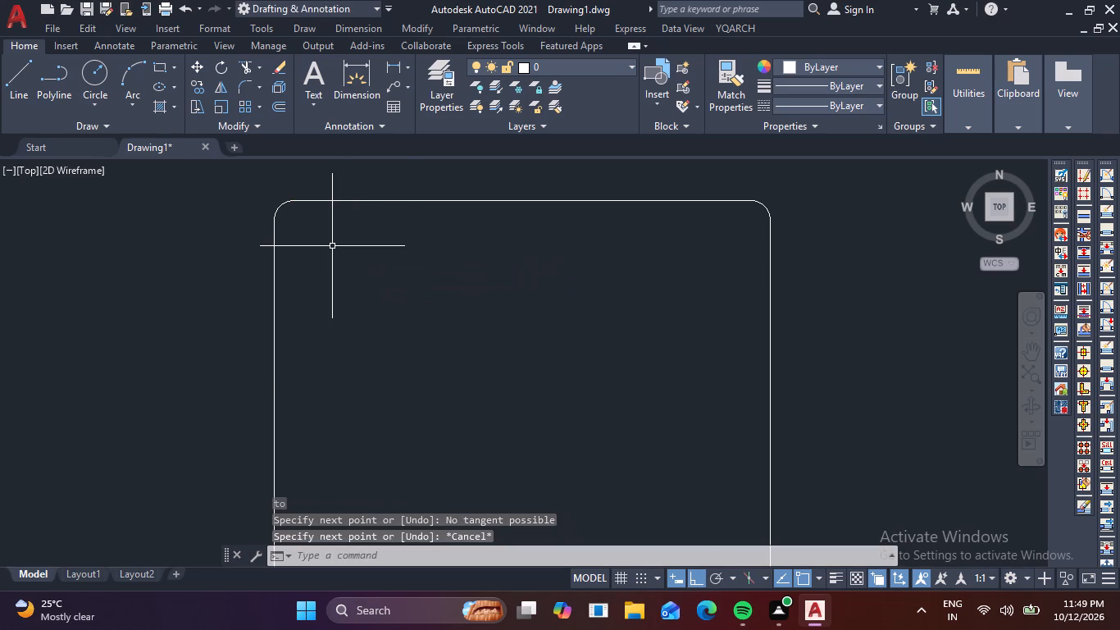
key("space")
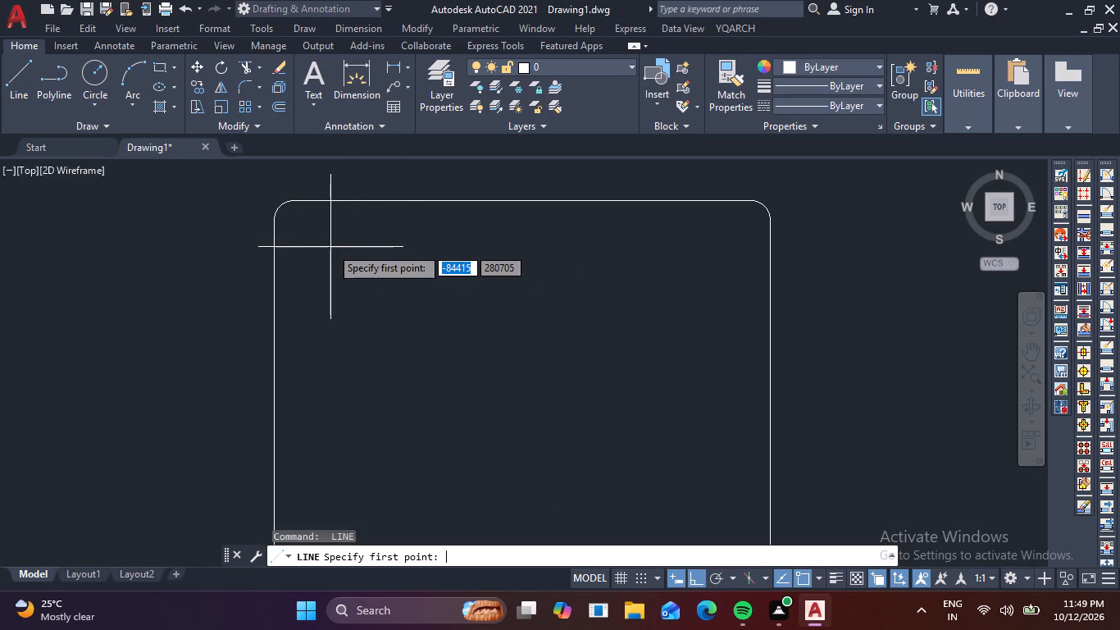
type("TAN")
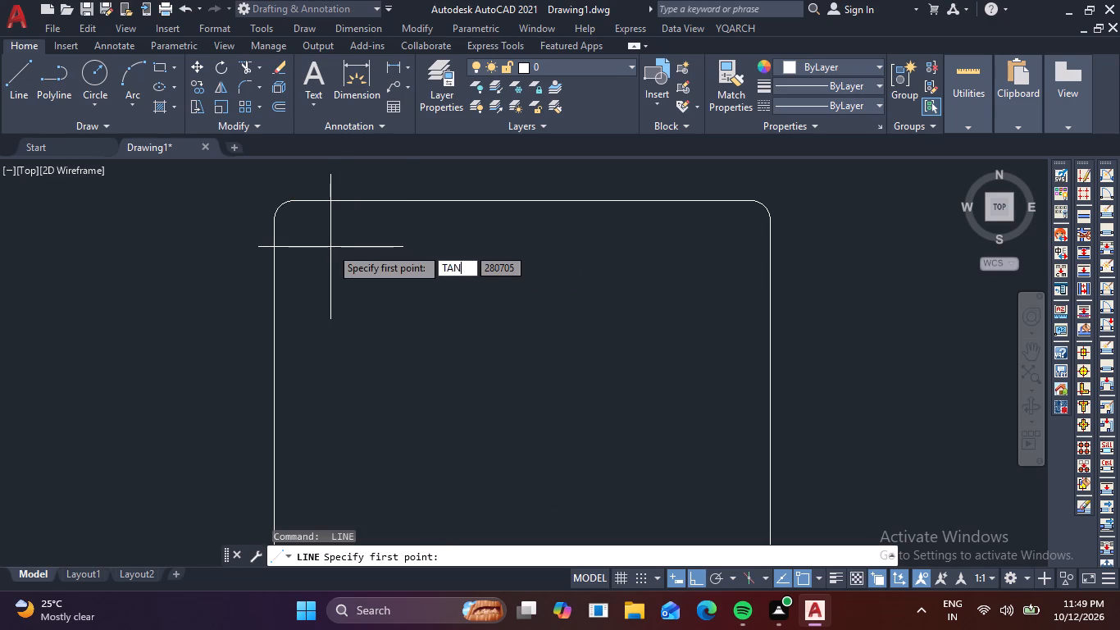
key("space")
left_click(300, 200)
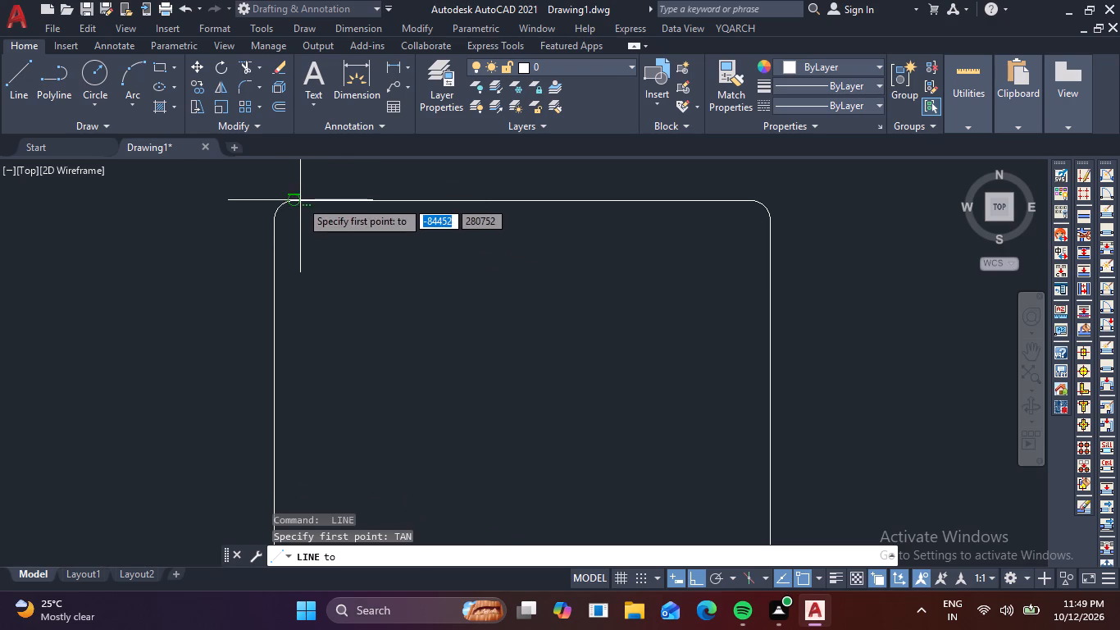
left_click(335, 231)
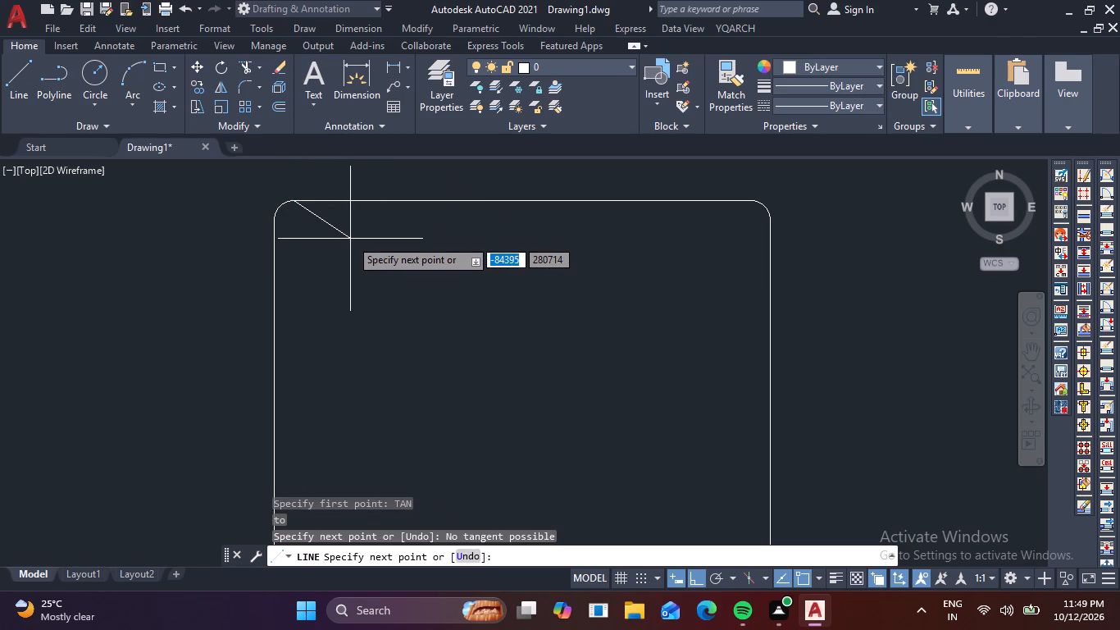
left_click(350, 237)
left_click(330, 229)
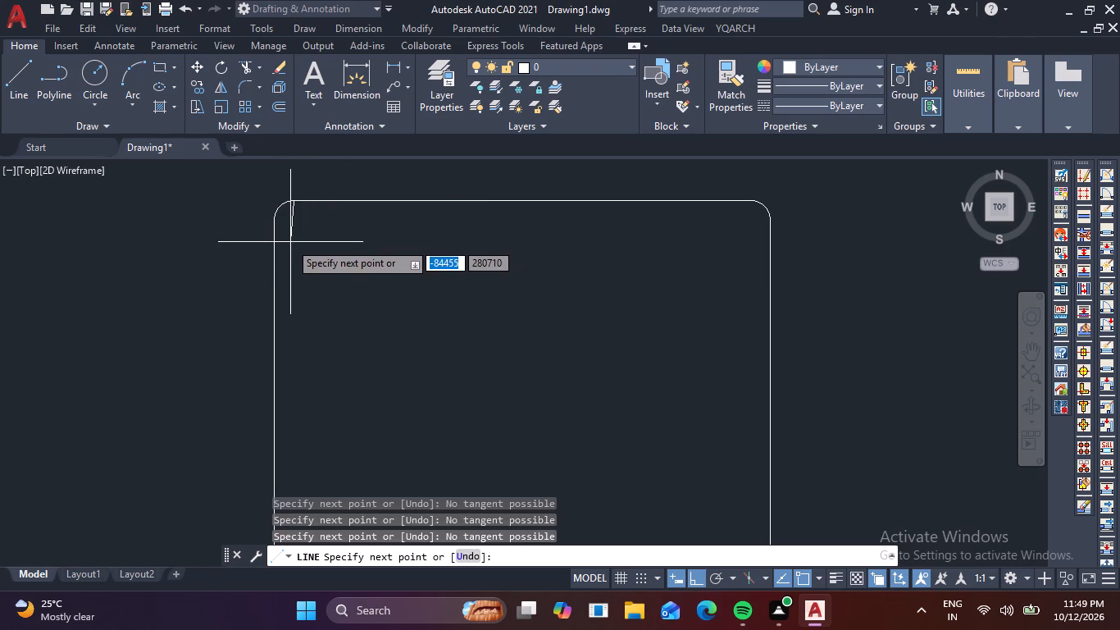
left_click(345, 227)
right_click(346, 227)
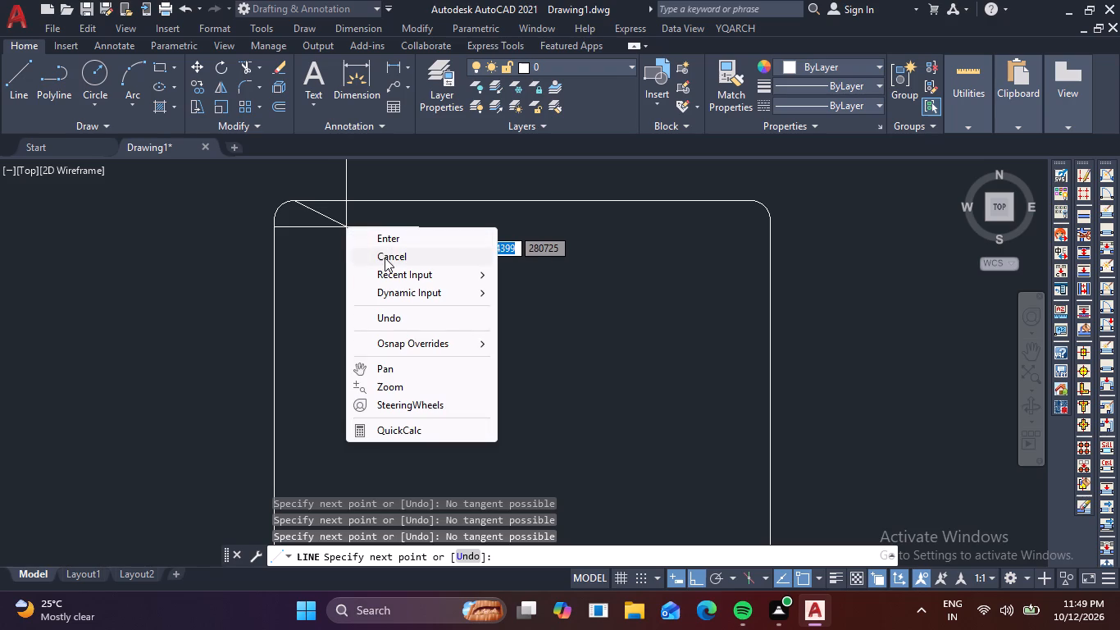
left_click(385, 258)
Save the drawing in the Documents folder under the file name ESHAN.
scroll(344, 253, "down", 2)
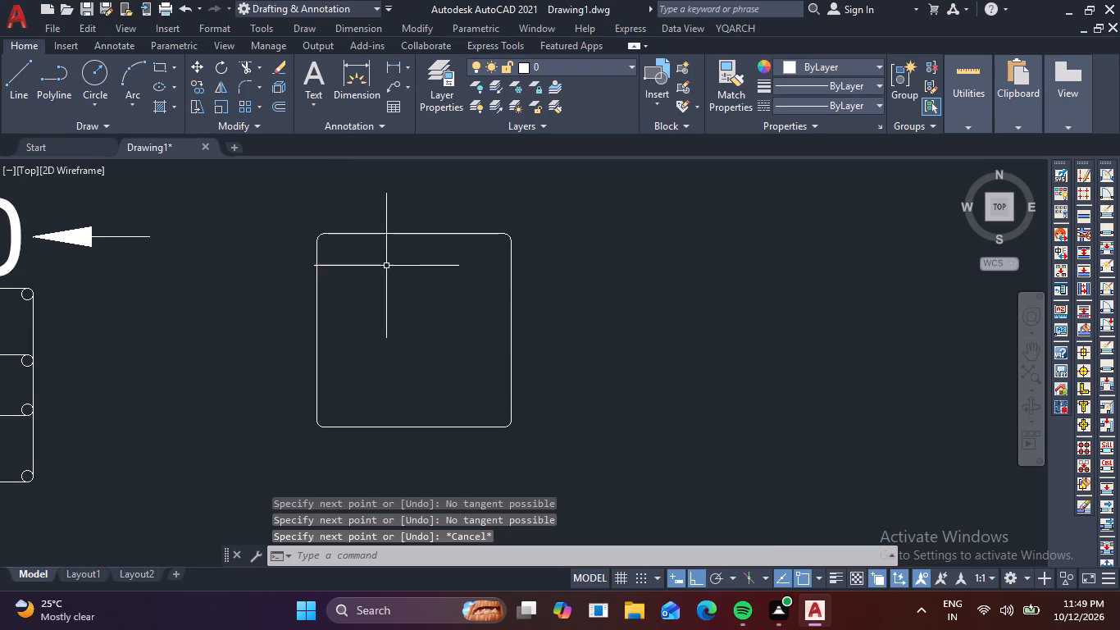
scroll(393, 266, "down", 9)
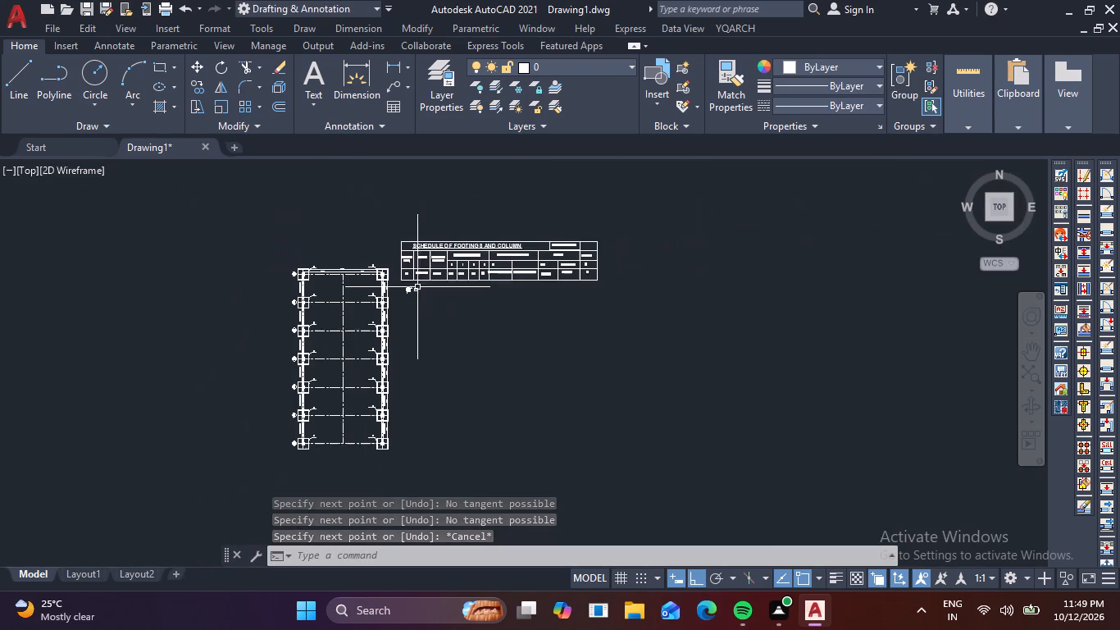
middle_click_drag(511, 294, 532, 261)
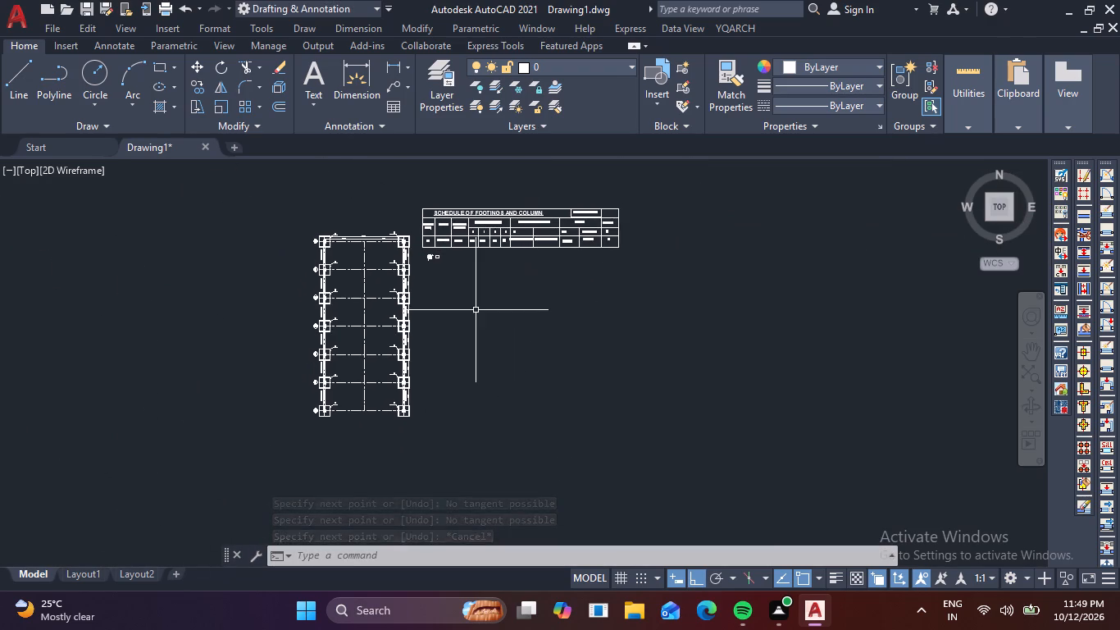
key("ctrl+s")
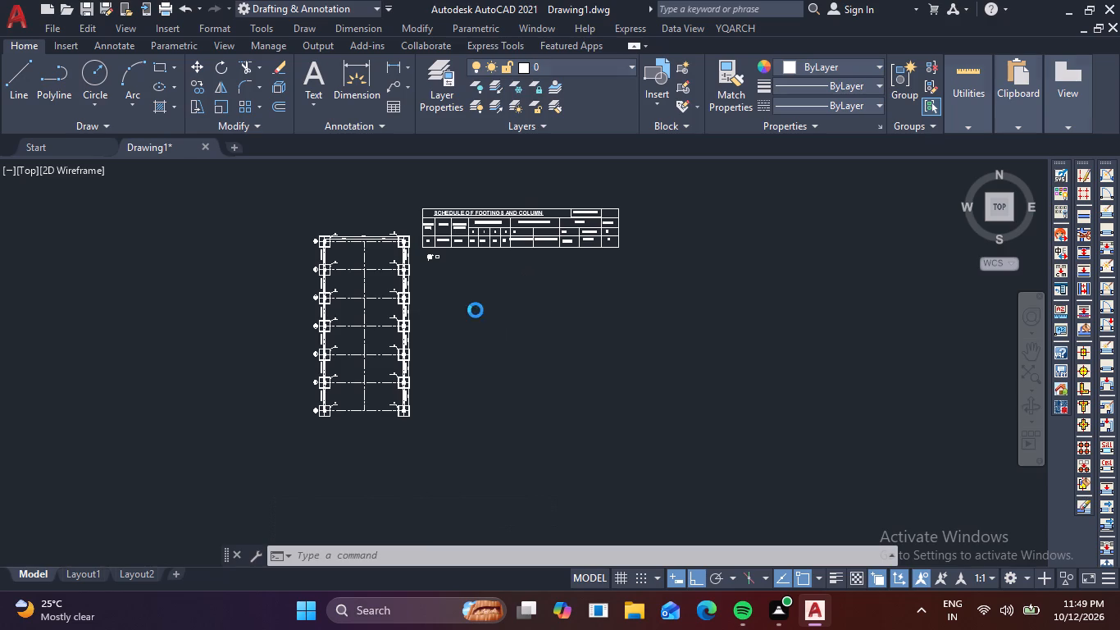
key("BackSpace")
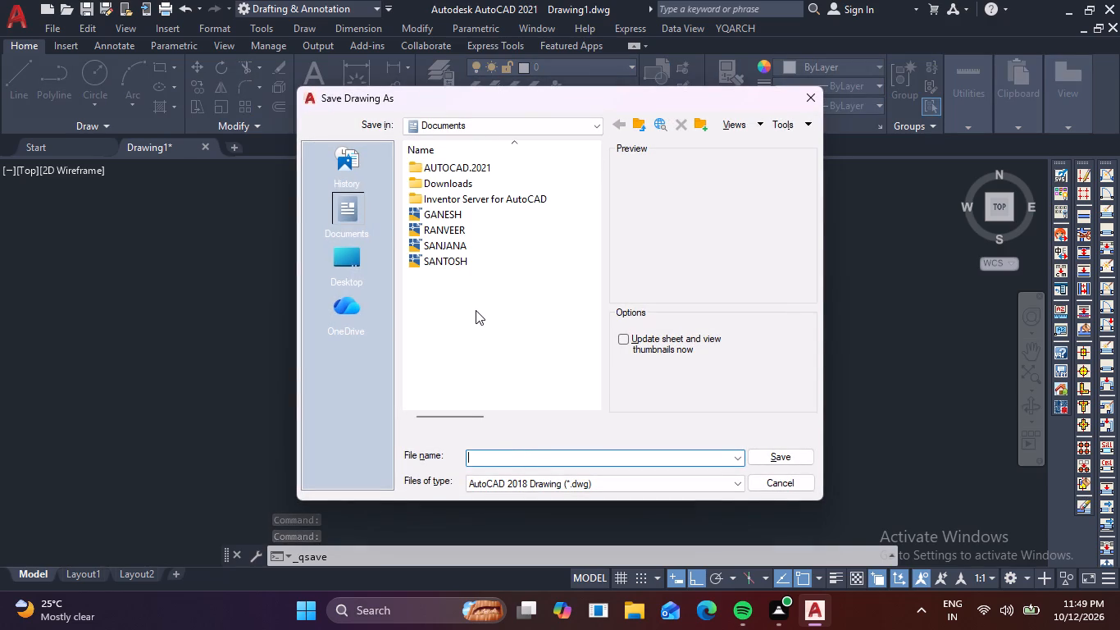
type("ESHA")
key("n")
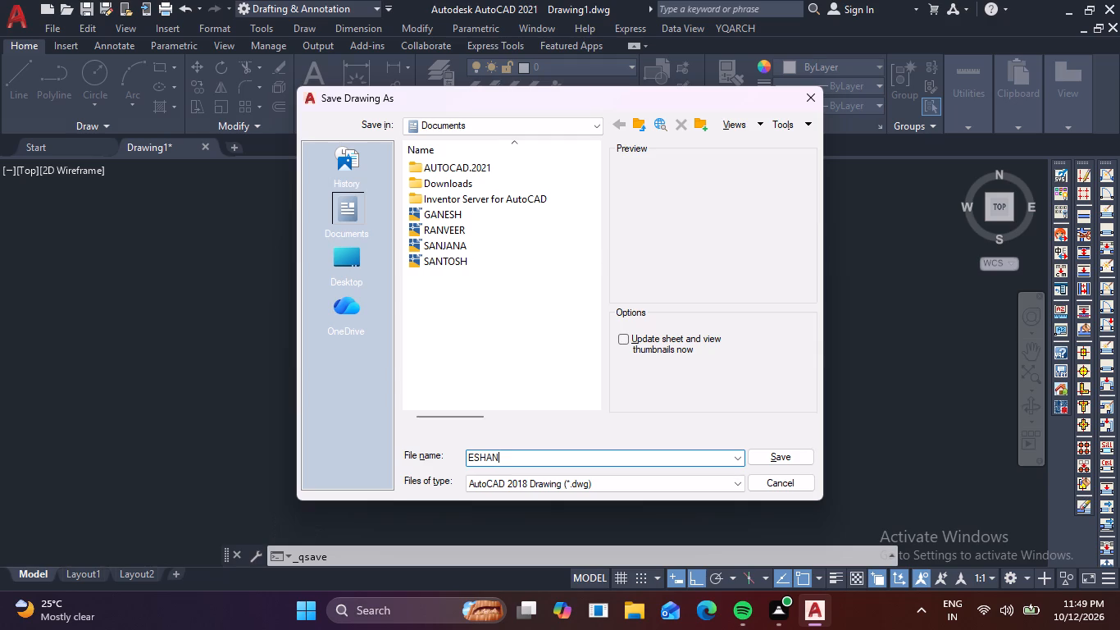
left_click(773, 450)
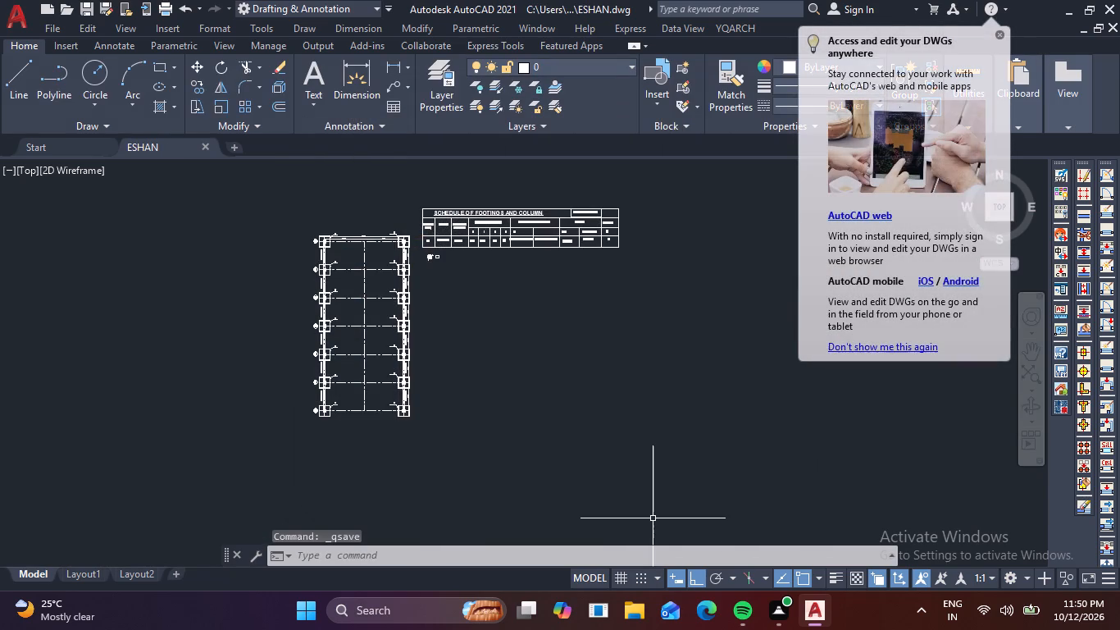
Set up a plot with the previous plot's settings and a plot window enclosing the foundation plan, footing schedule and column details.
key("ctrl+p")
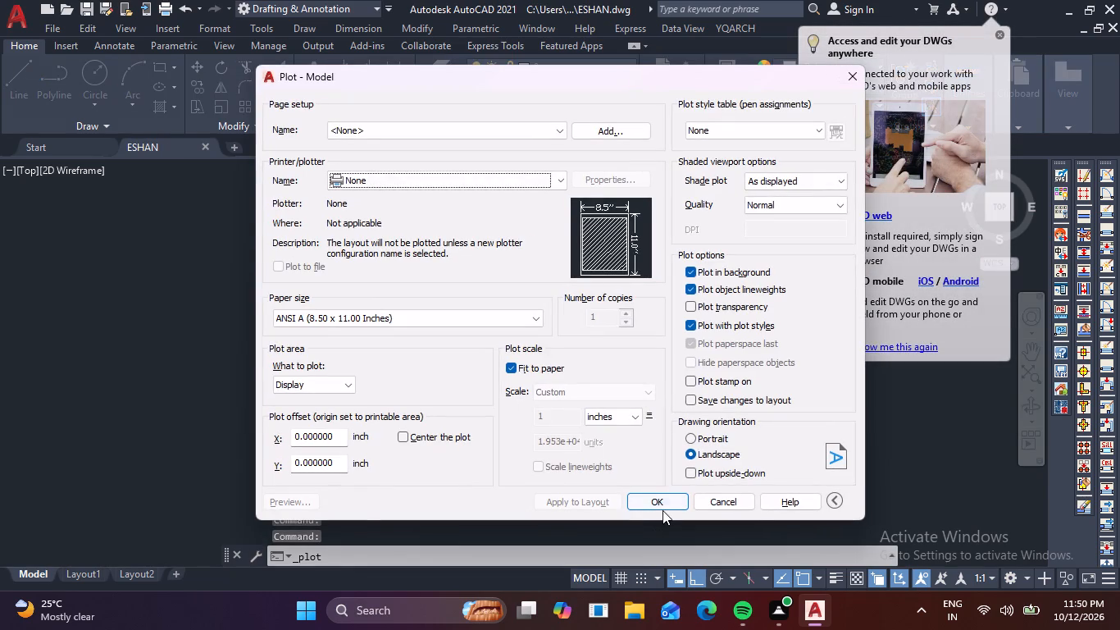
left_click(562, 133)
left_click(501, 157)
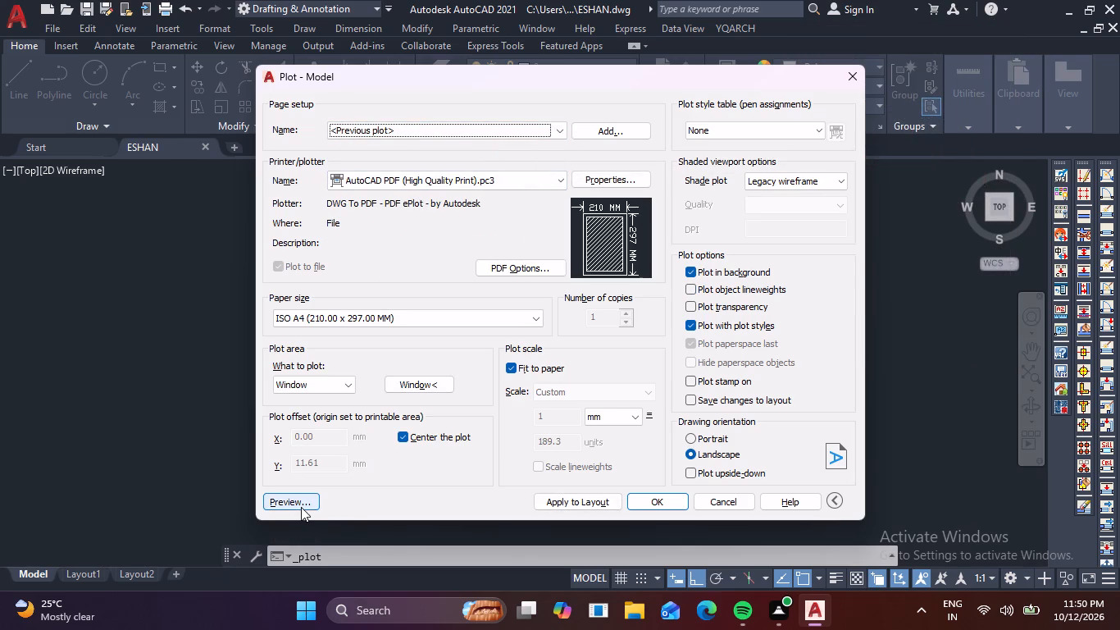
left_click(446, 377)
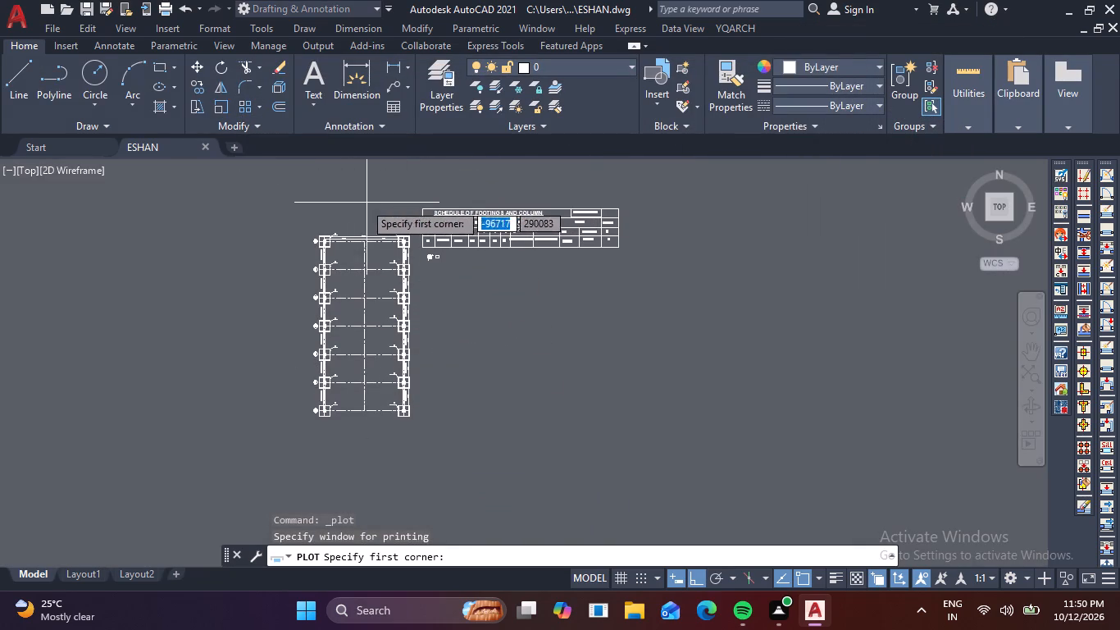
left_click(308, 193)
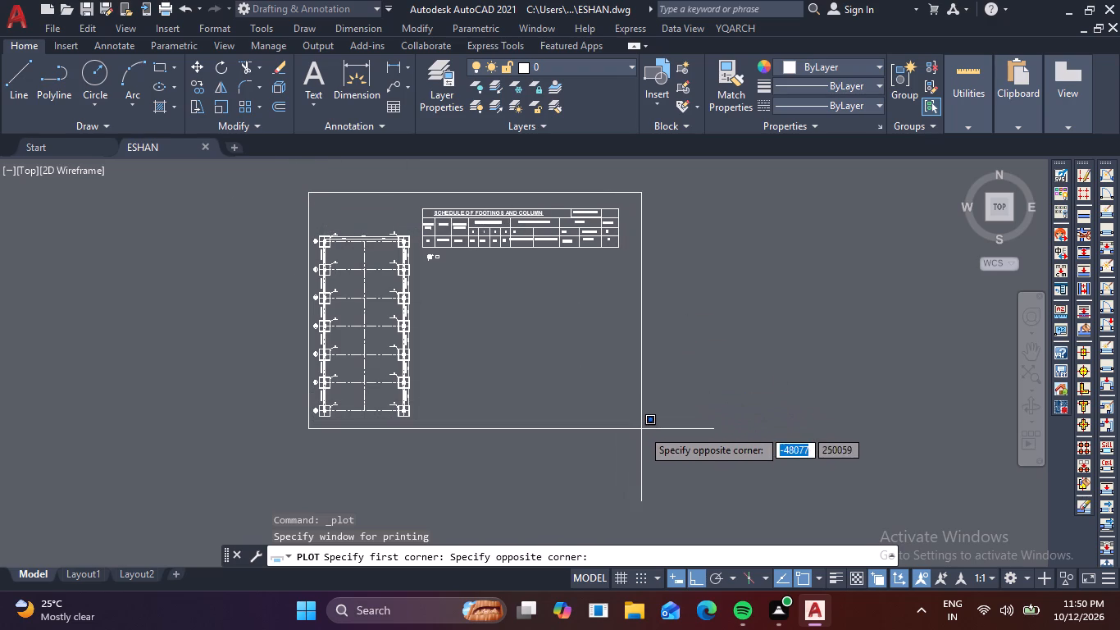
left_click(630, 434)
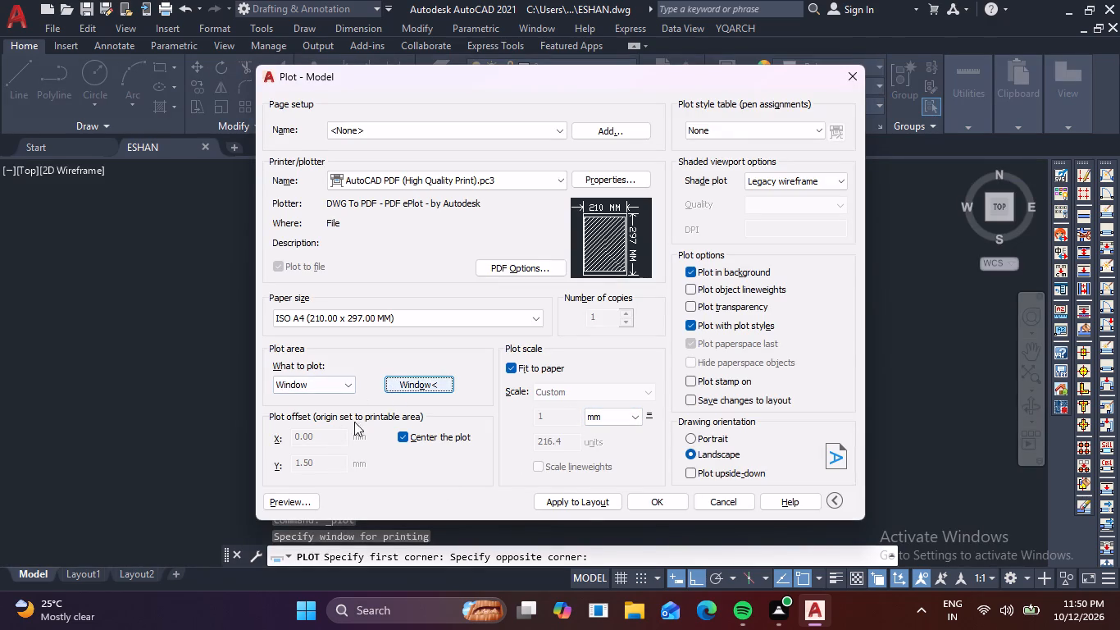
Preview the plot and examine the footing schedule, the column details and the foundation plan down to grid G.
left_click(295, 504)
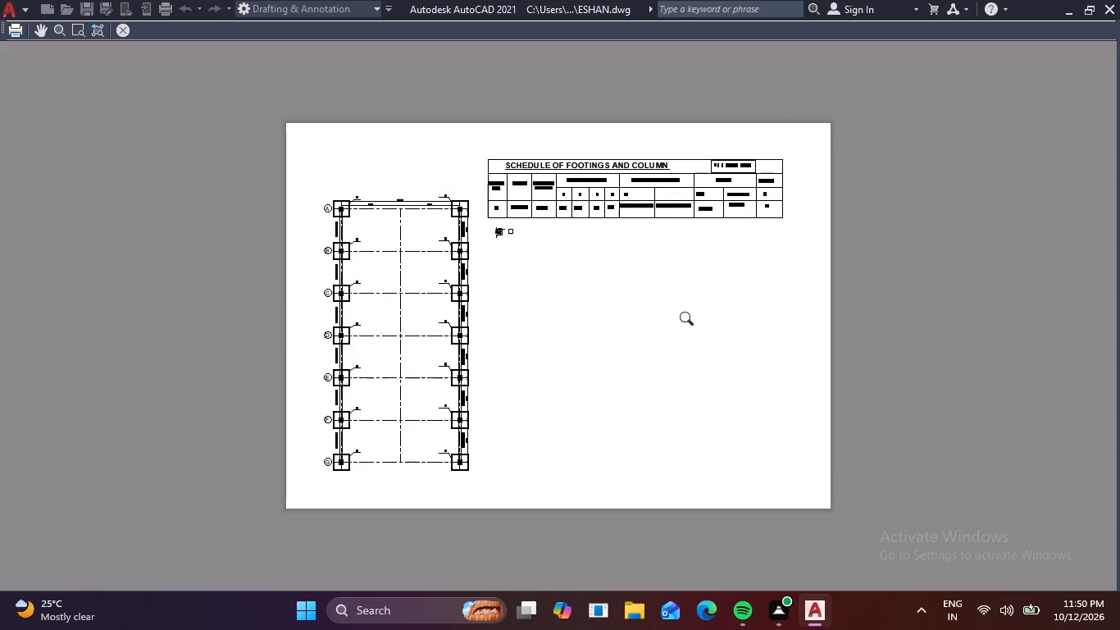
scroll(592, 188, "up", 2)
middle_click_drag(513, 365, 522, 365)
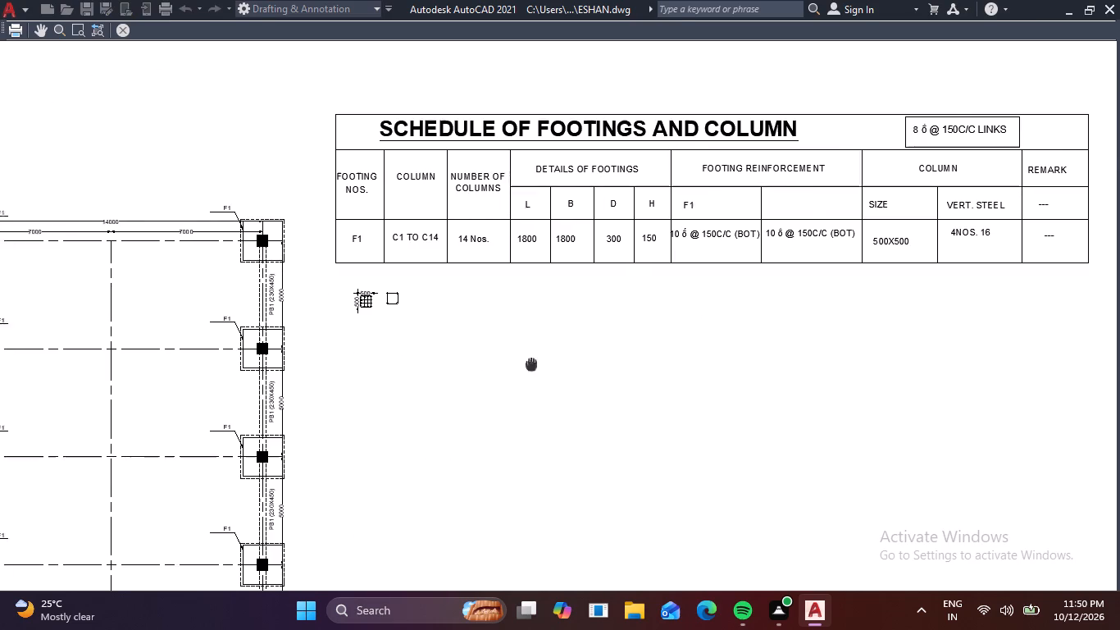
middle_click_drag(522, 365, 882, 271)
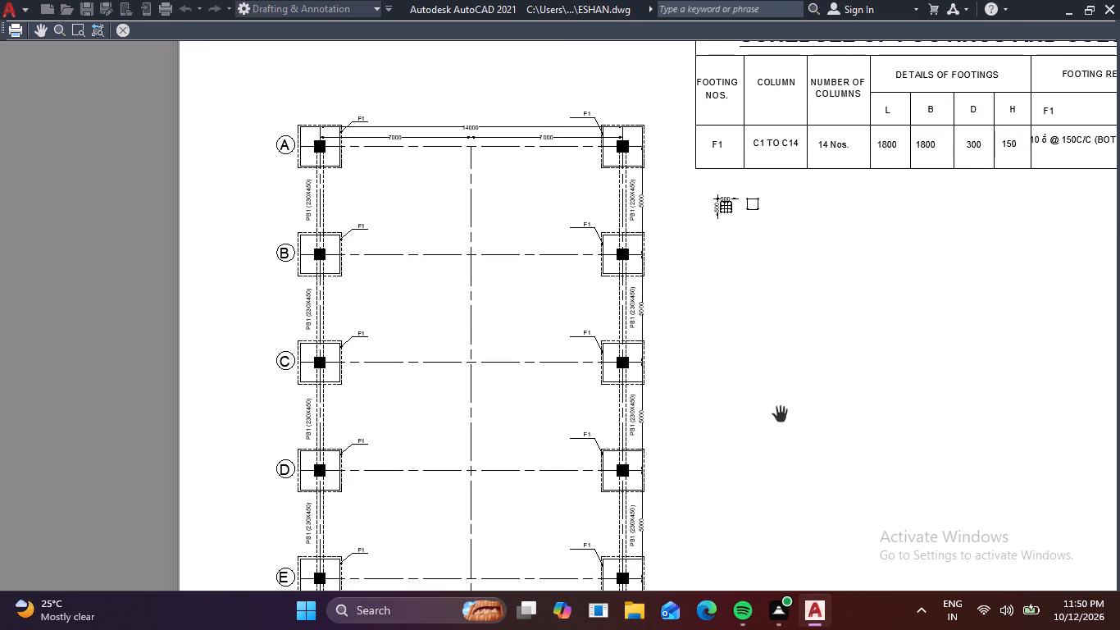
middle_click_drag(778, 424, 815, 221)
middle_click(815, 216)
middle_click_drag(803, 381, 793, 199)
middle_click(715, 368)
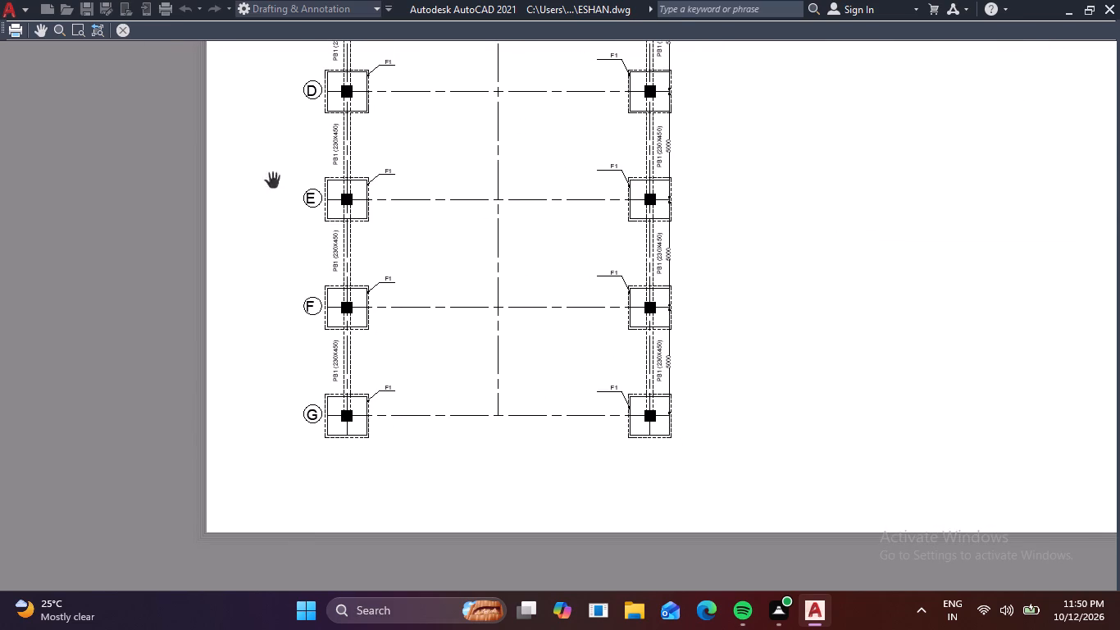
left_click(126, 29)
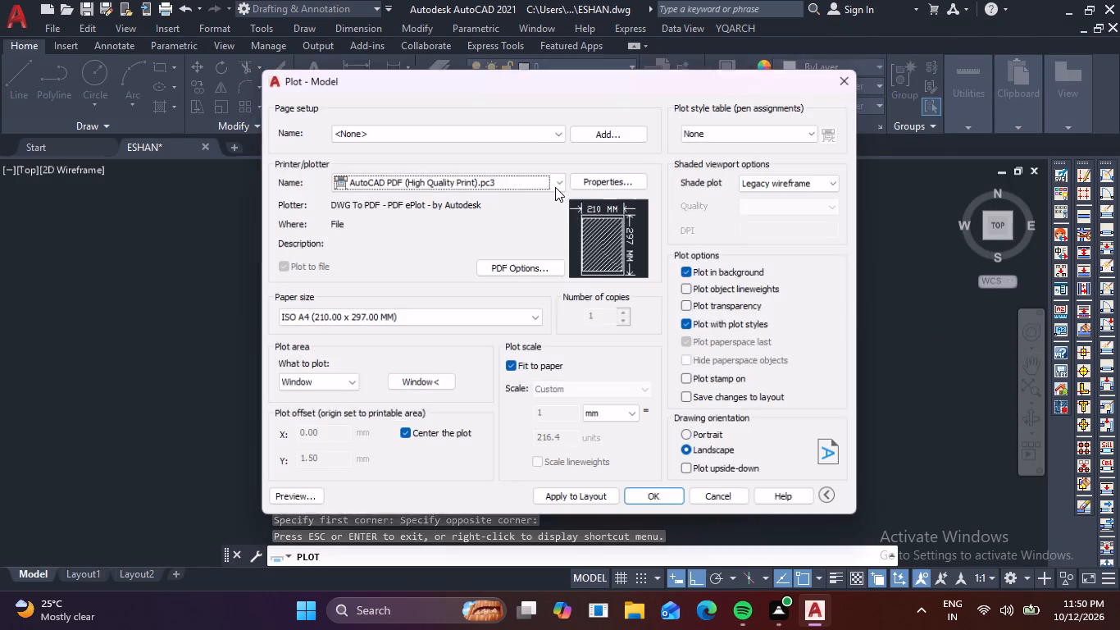
Apply the plot settings to the layout and plot the drawing to ESHAN-Model.pdf in the Documents folder.
left_click(574, 508)
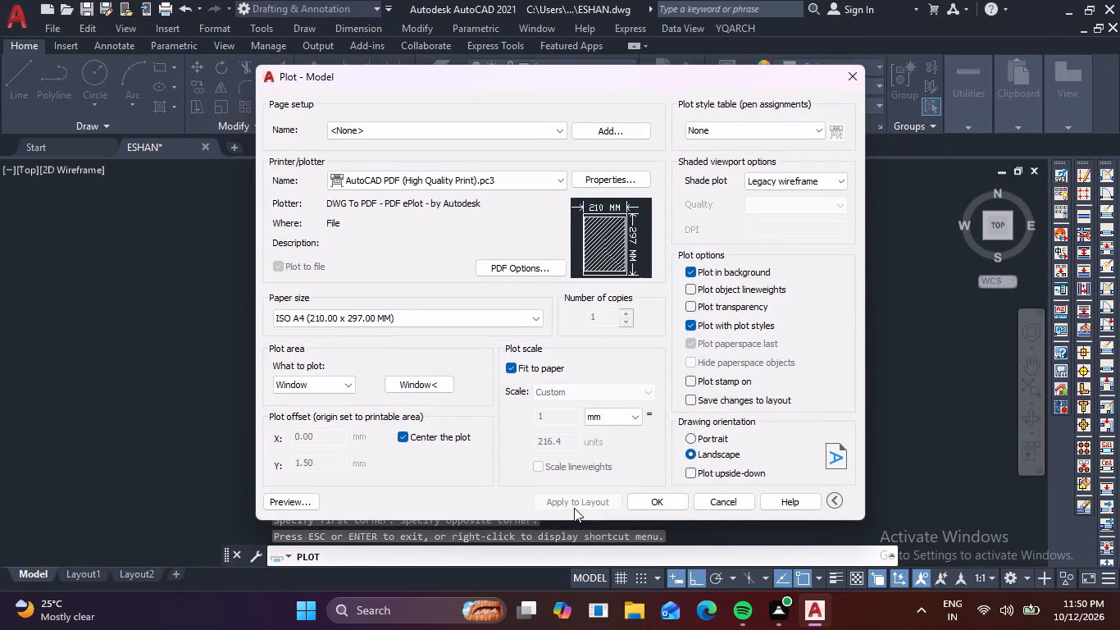
left_click(650, 503)
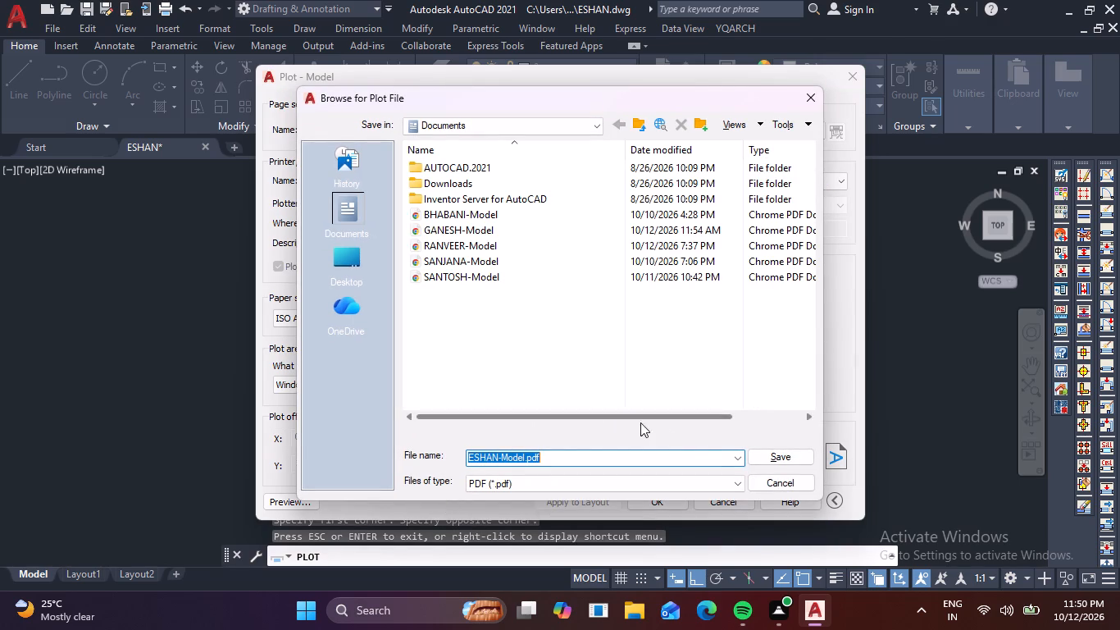
left_click(778, 459)
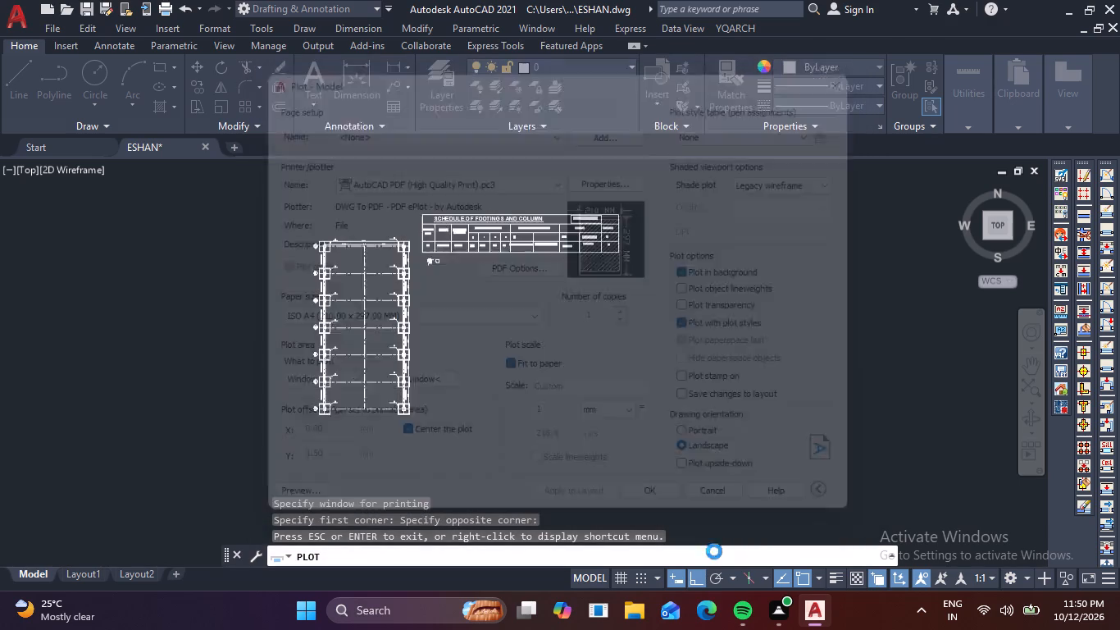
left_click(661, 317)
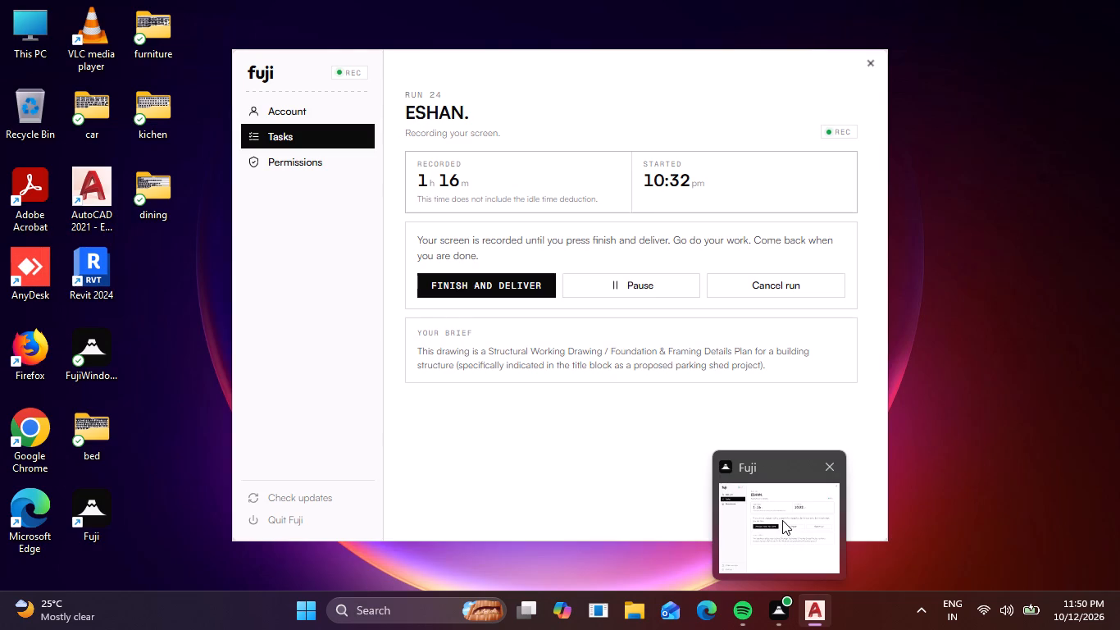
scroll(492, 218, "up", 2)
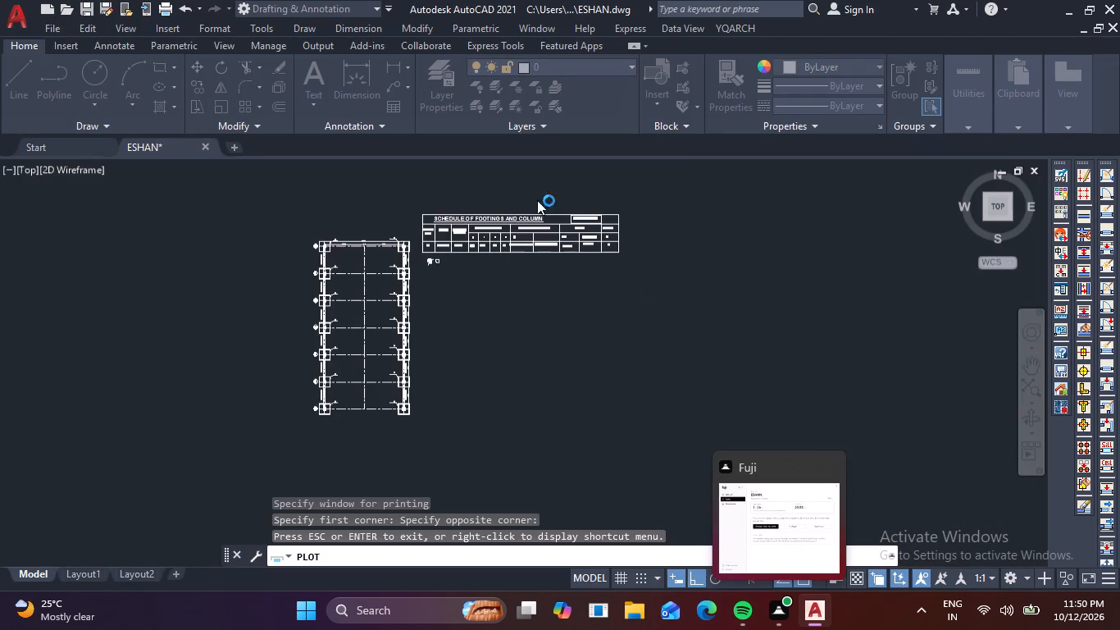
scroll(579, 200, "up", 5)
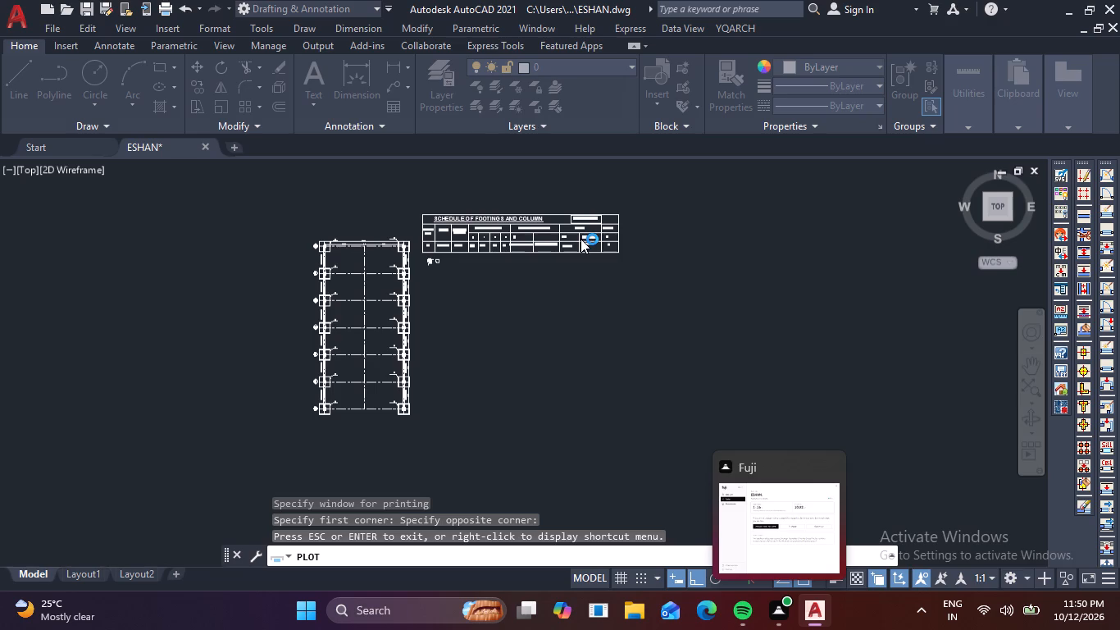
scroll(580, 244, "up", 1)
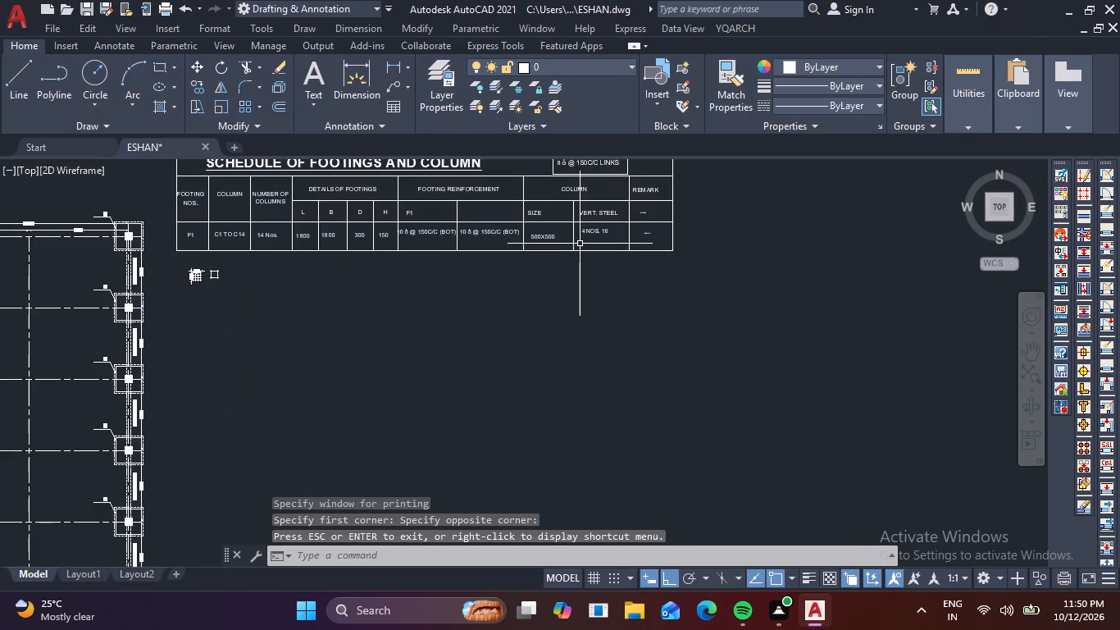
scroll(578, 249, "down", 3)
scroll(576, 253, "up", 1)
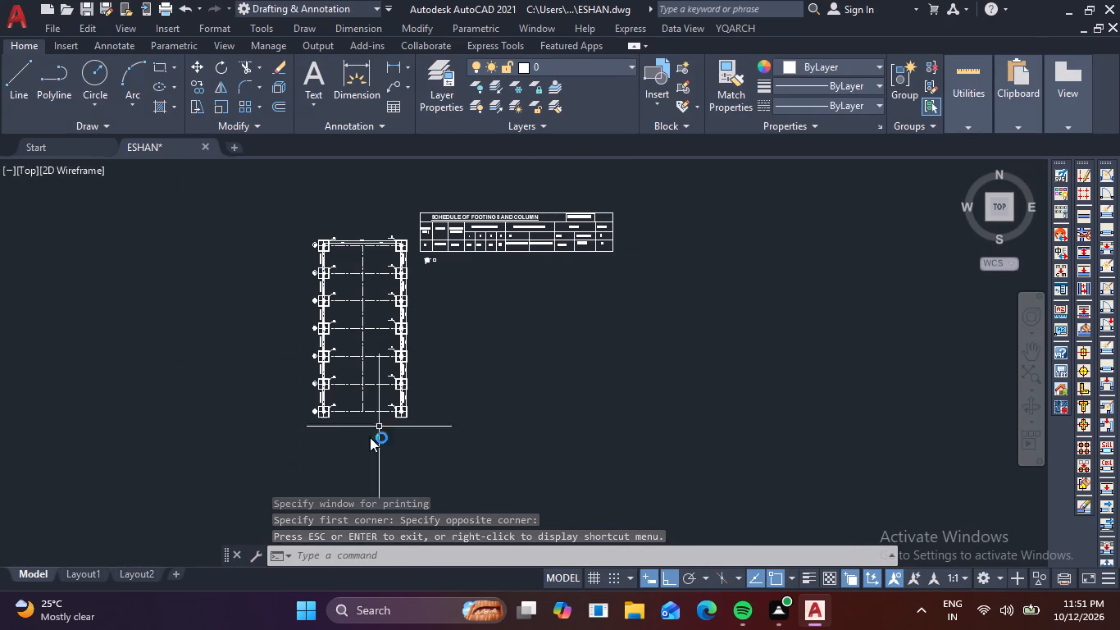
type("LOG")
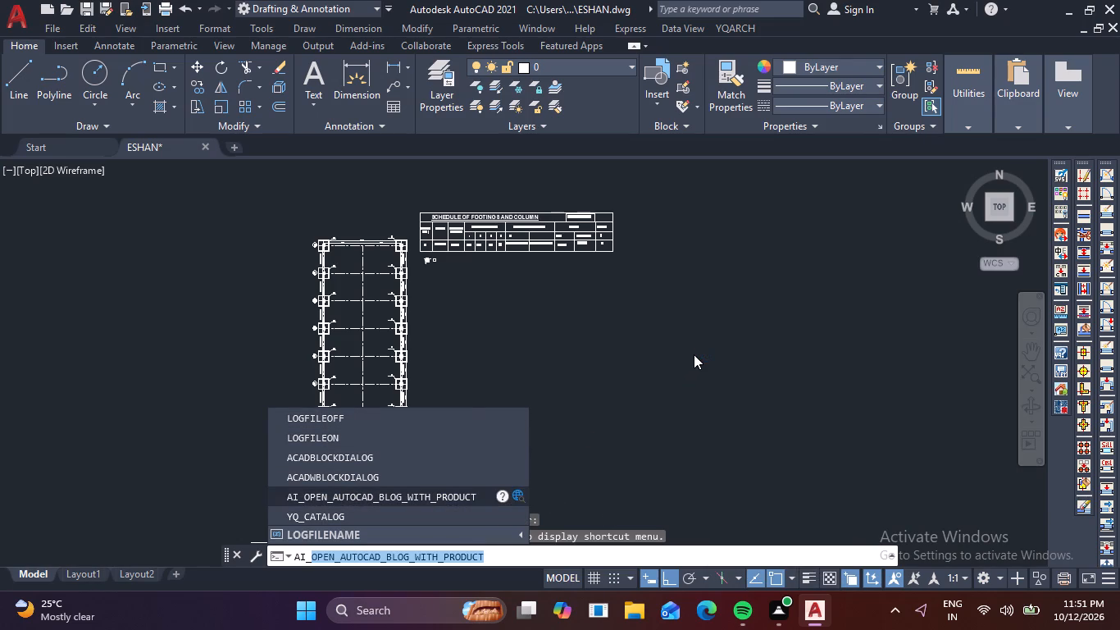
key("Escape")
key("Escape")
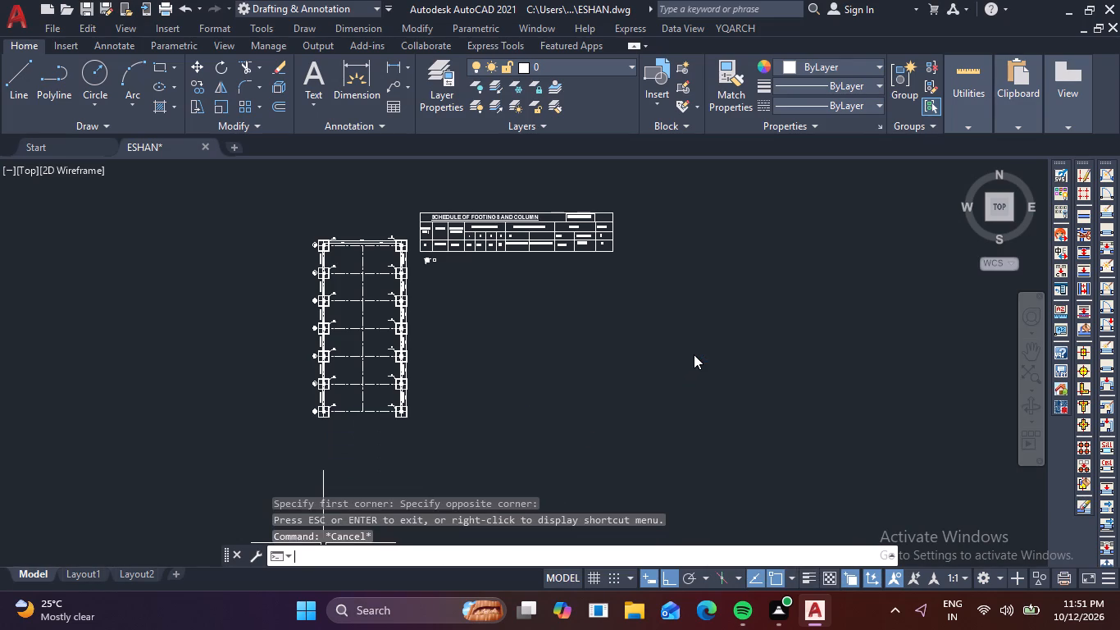
Query the drawing's log file name with the LOGFILENAME system variable.
left_click(694, 354)
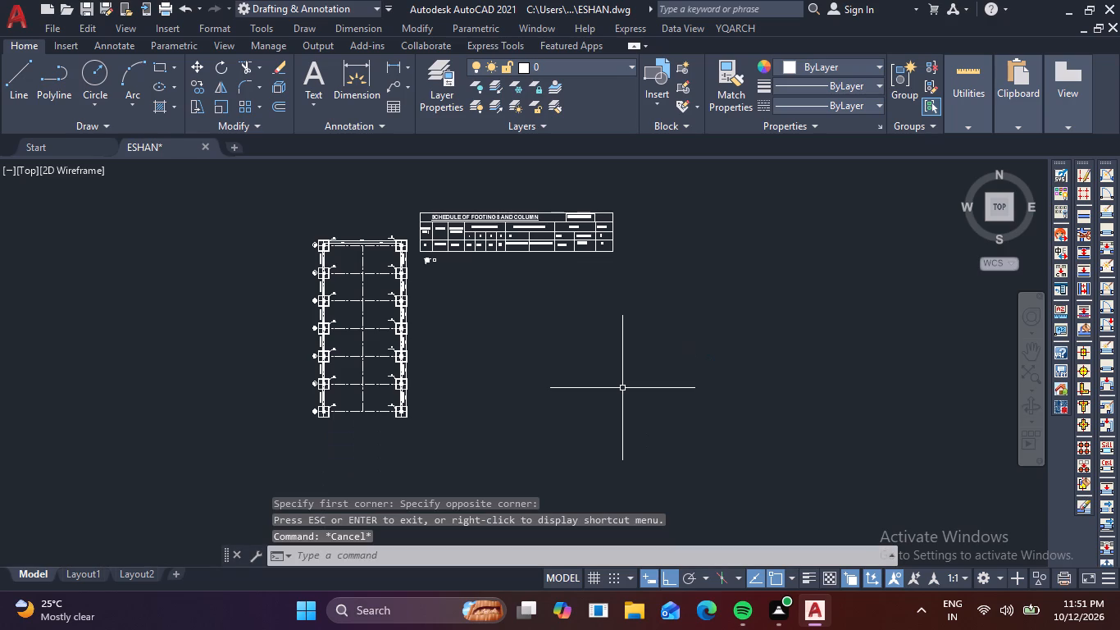
type("LOGF")
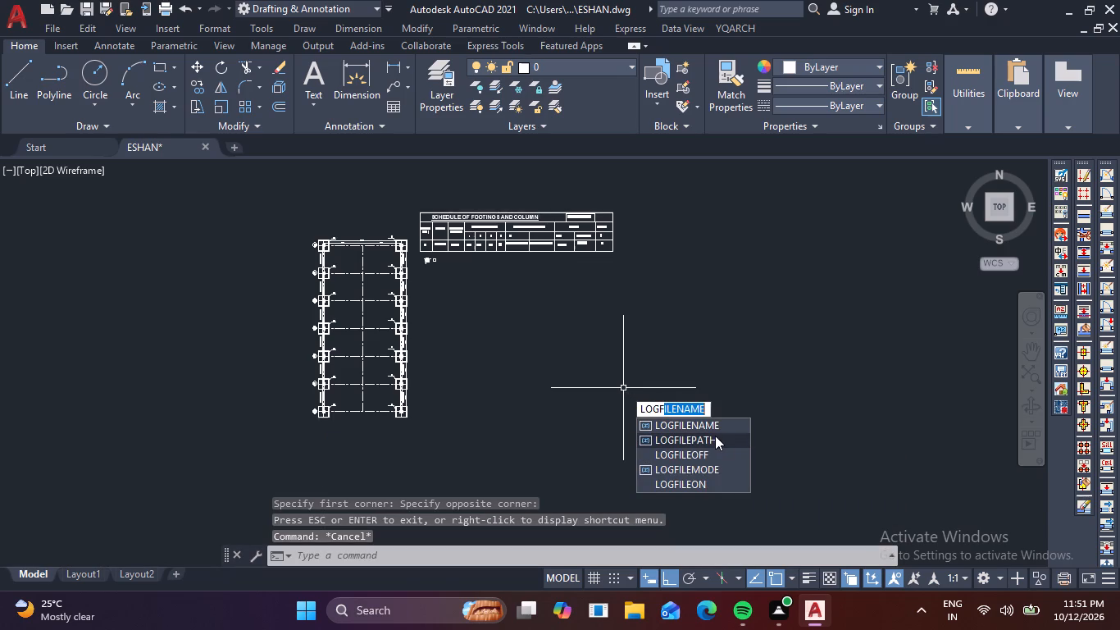
left_click(717, 427)
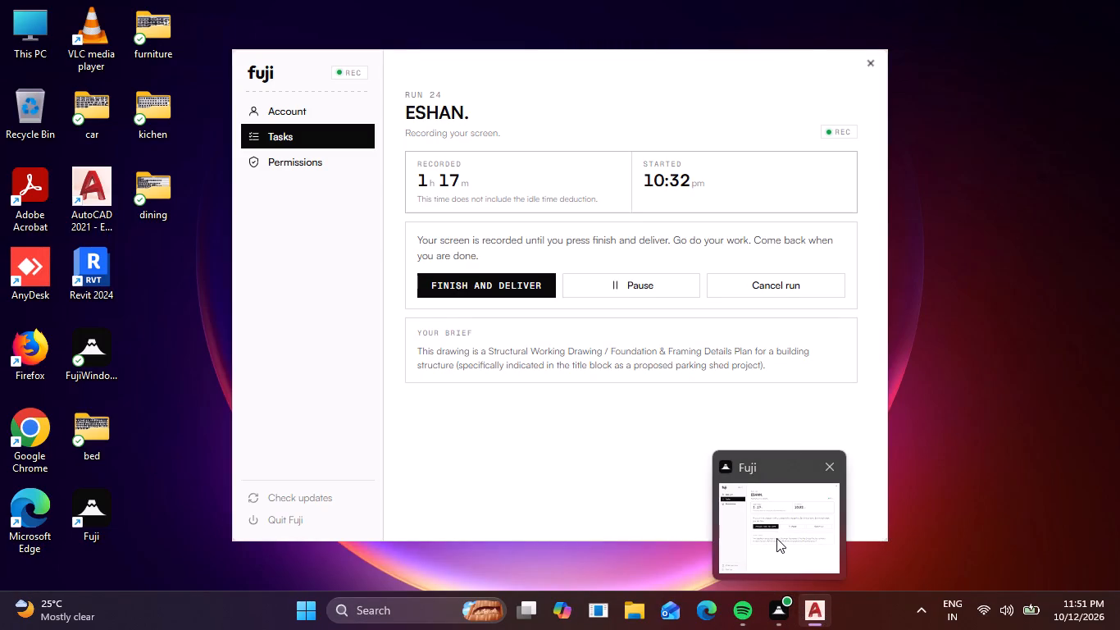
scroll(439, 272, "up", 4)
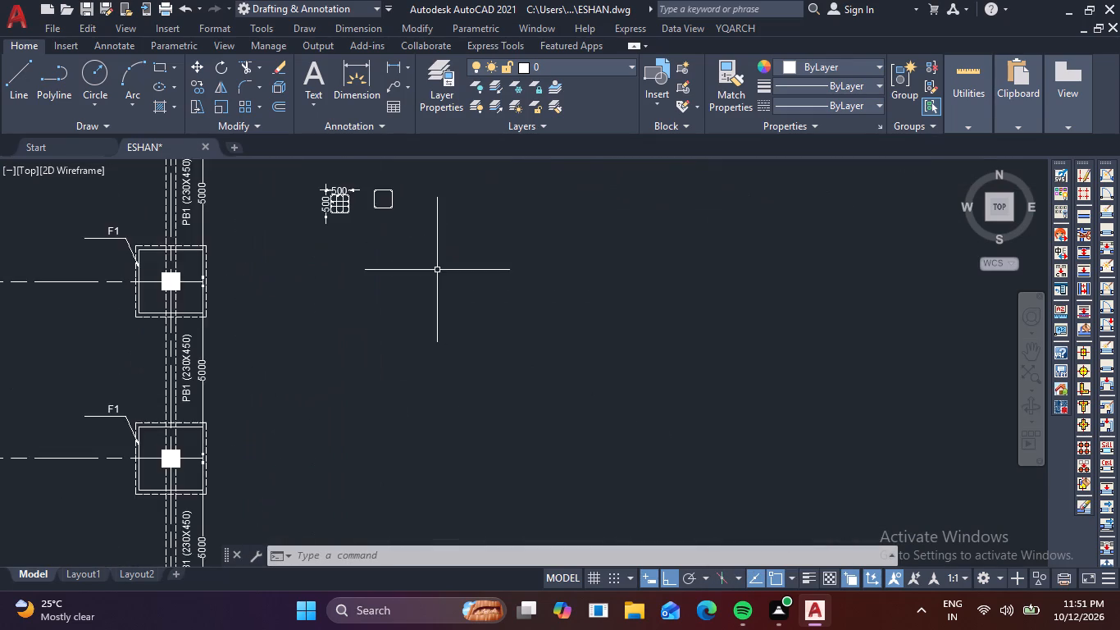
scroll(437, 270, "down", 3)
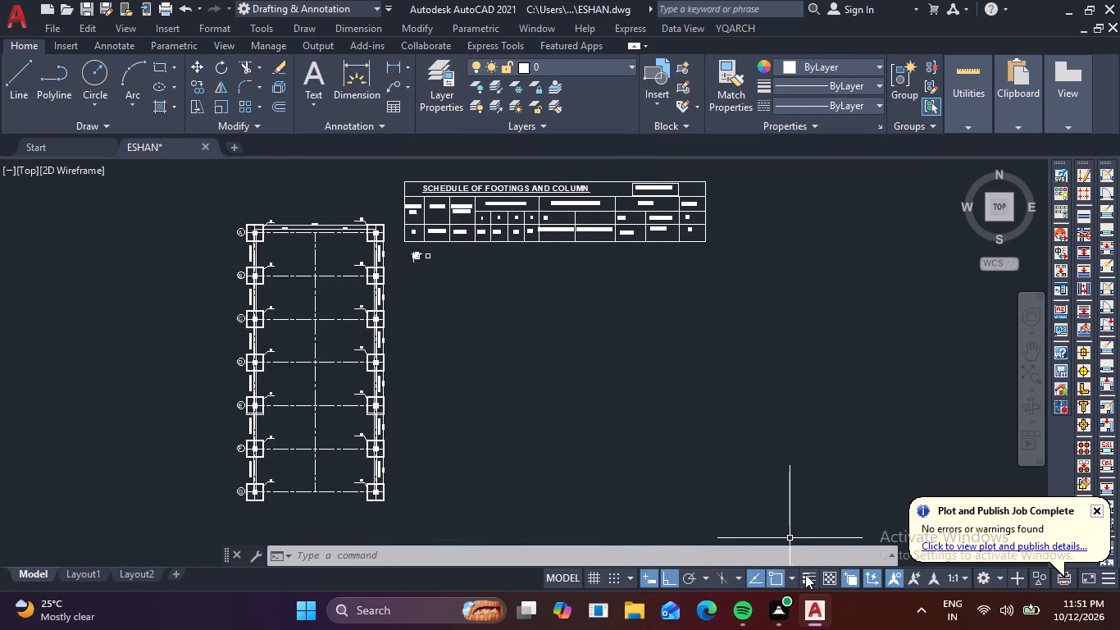